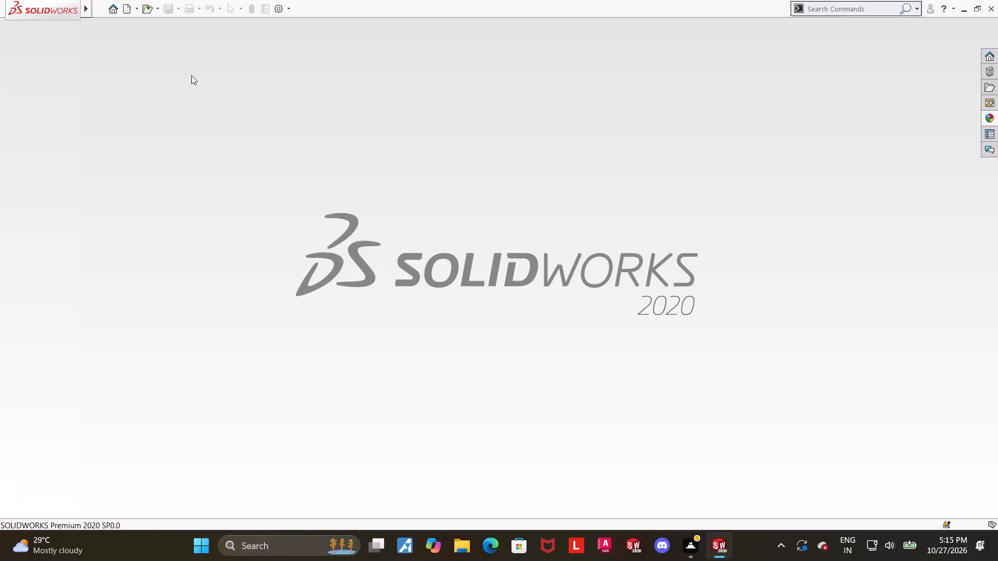
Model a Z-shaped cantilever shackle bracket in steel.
Create a new part and open a sketch on the Top Plane.
left_click(127, 5)
double_click(242, 247)
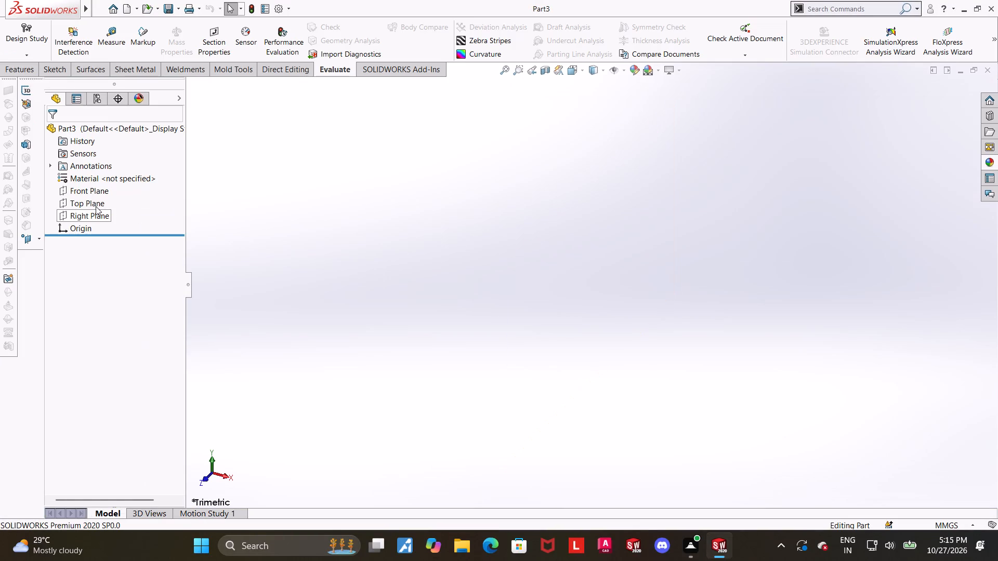
left_click(96, 206)
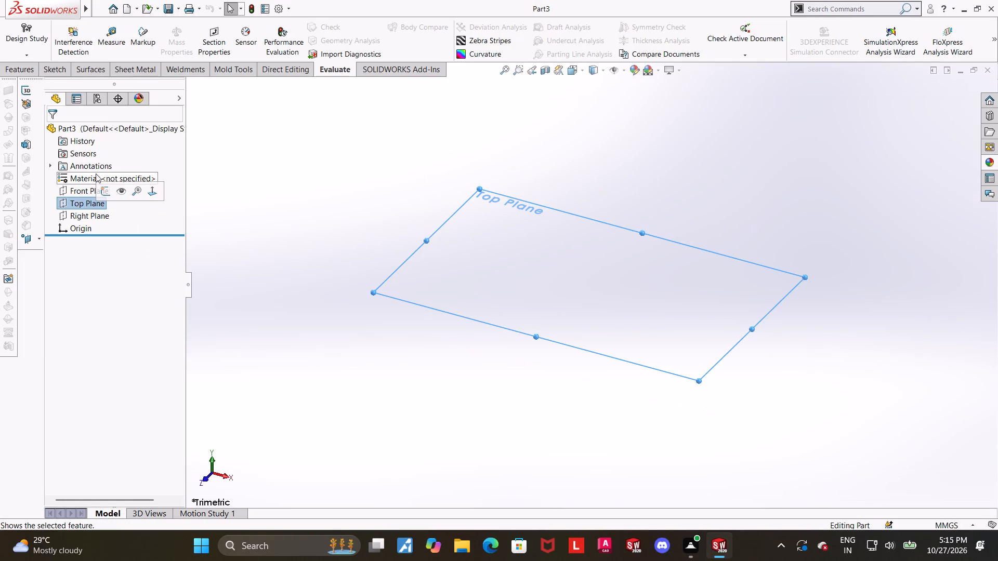
left_click(104, 188)
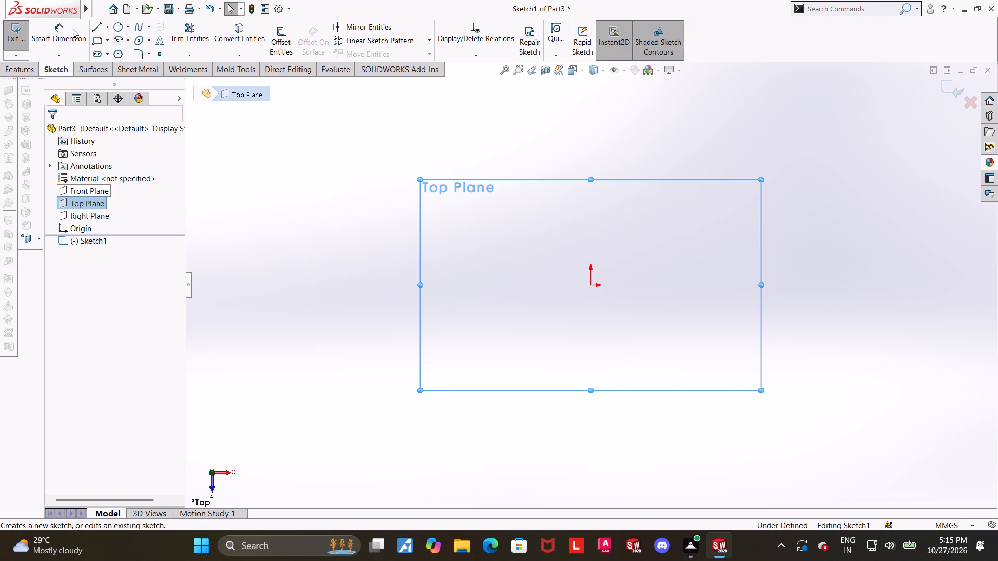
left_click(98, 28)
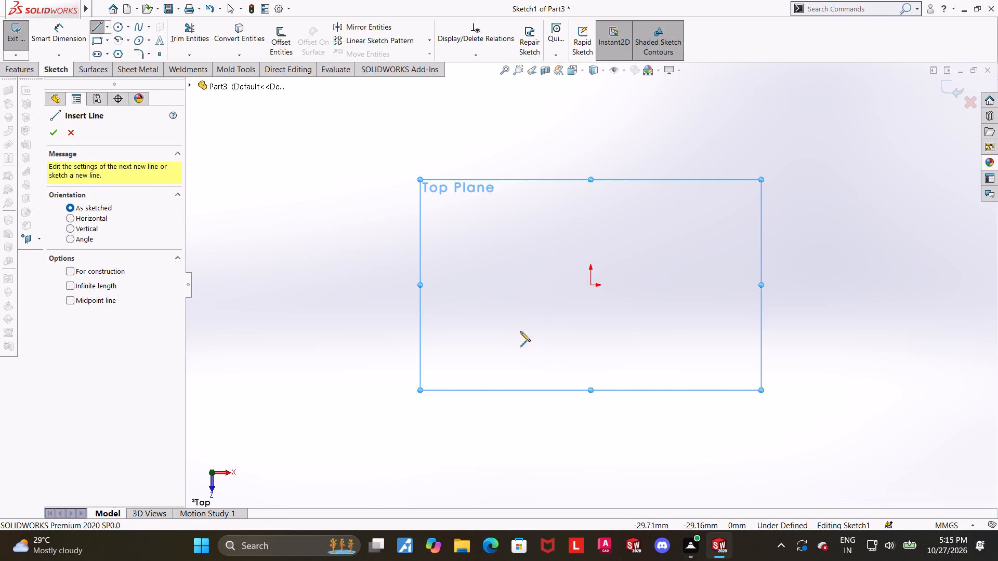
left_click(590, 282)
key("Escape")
Sketch a closed rectangle of lines, about 200 by 82 mm, starting at the origin, with its bottom edge passing through the origin.
left_click(102, 29)
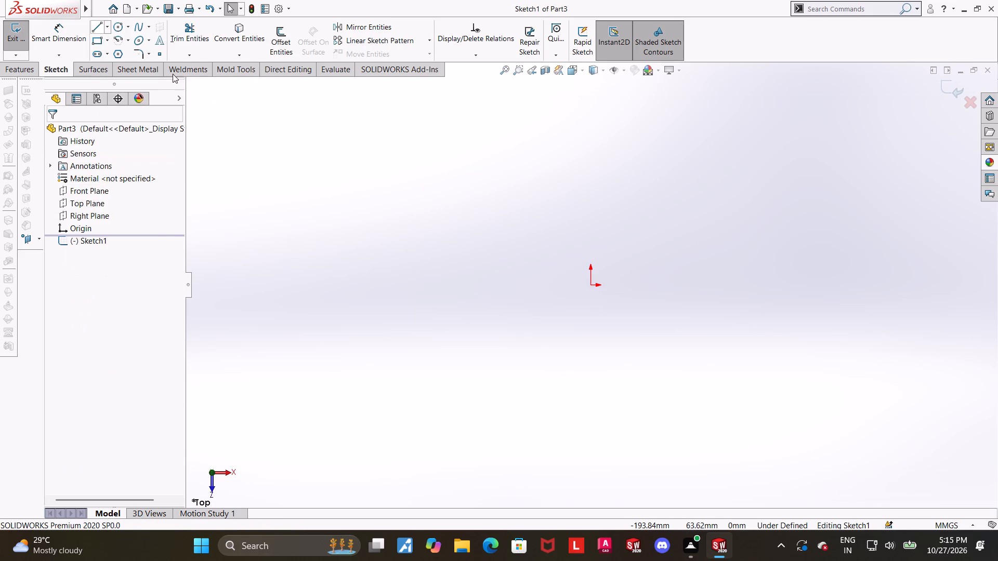
left_click(590, 286)
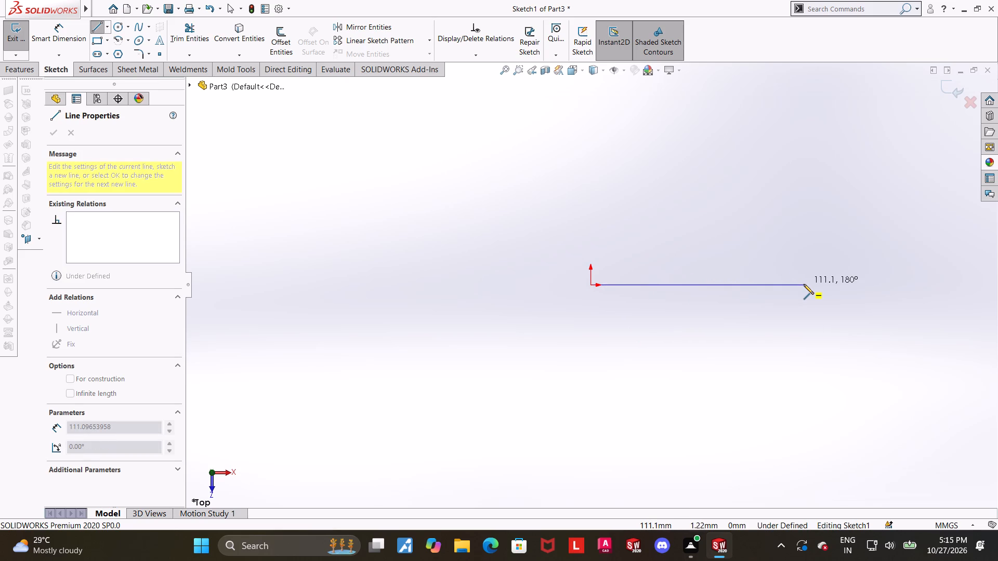
left_click(804, 284)
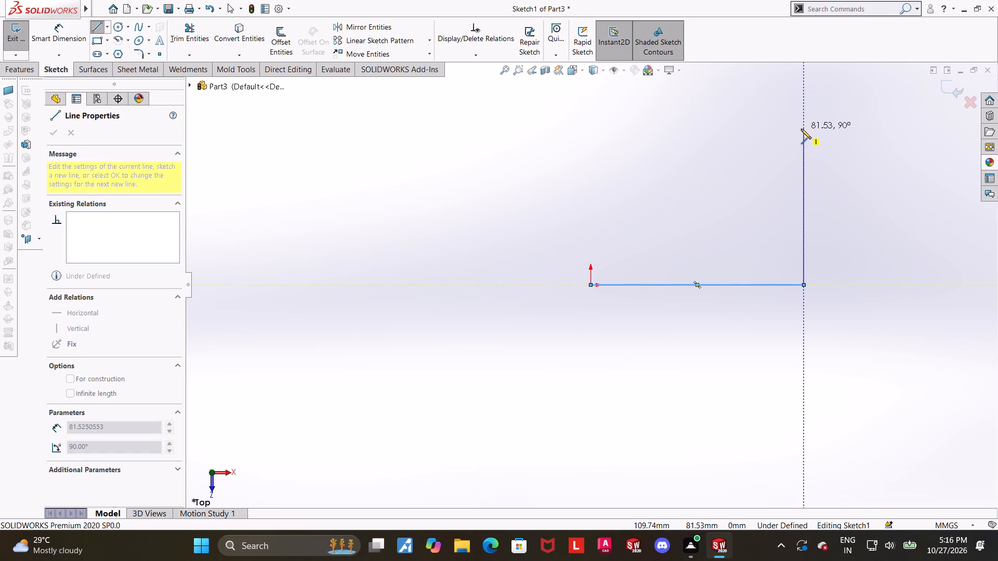
left_click(800, 129)
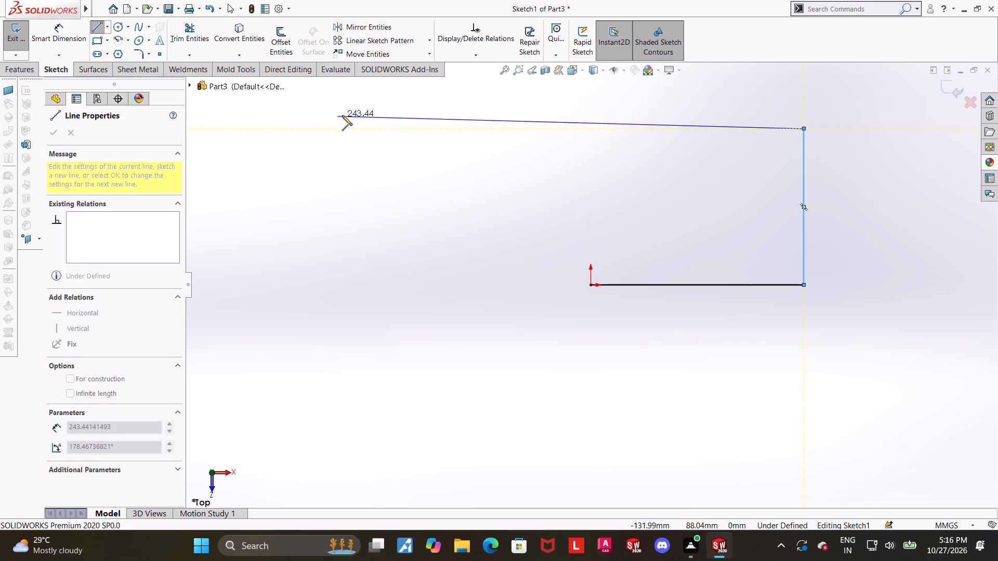
left_click(421, 129)
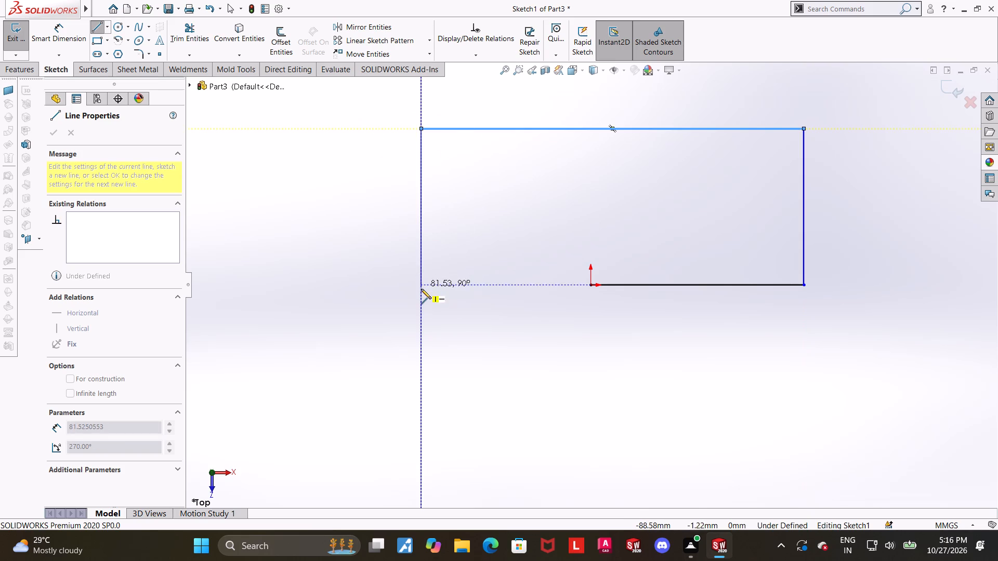
left_click(422, 282)
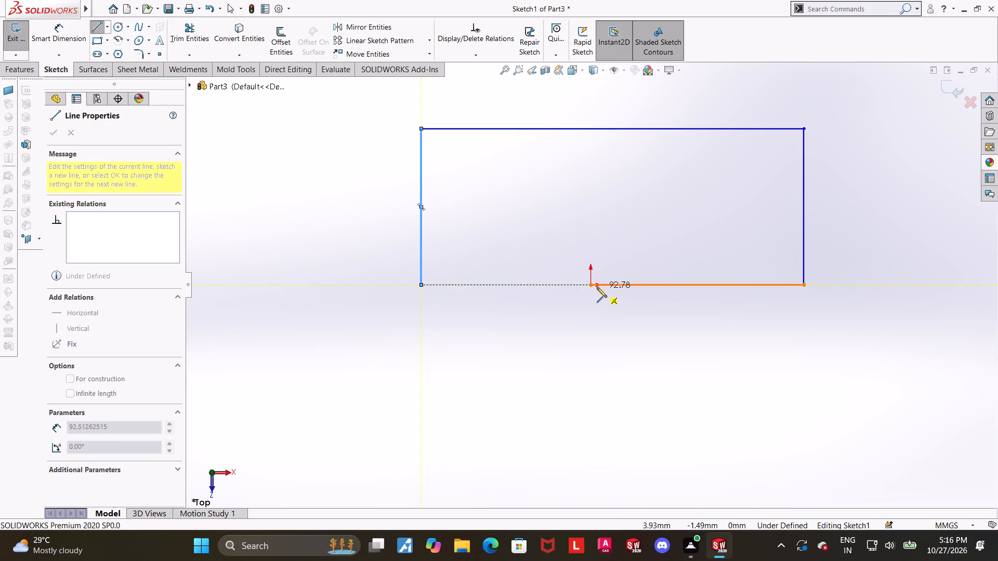
left_click(594, 286)
key("Escape")
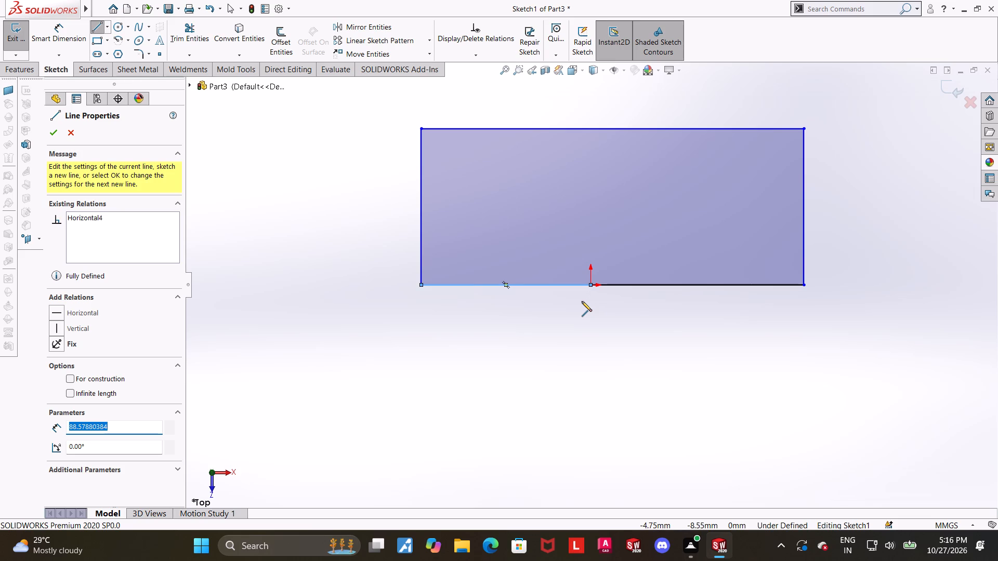
key("Escape")
Dimension the distance between the rectangle's top and bottom edges as 44 mm.
scroll(594, 291, "up", 1)
scroll(645, 276, "down", 1)
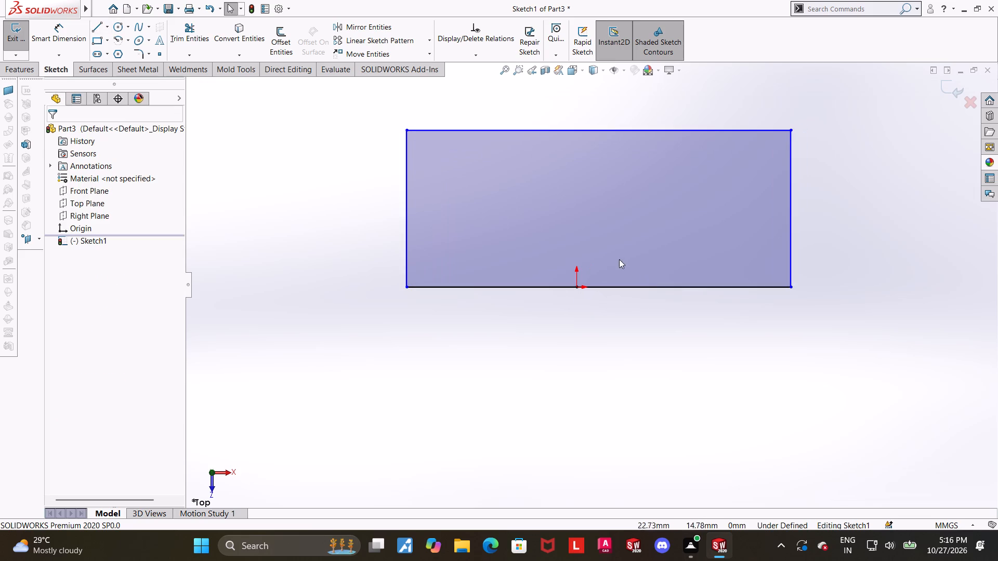
left_click(64, 28)
left_click(760, 130)
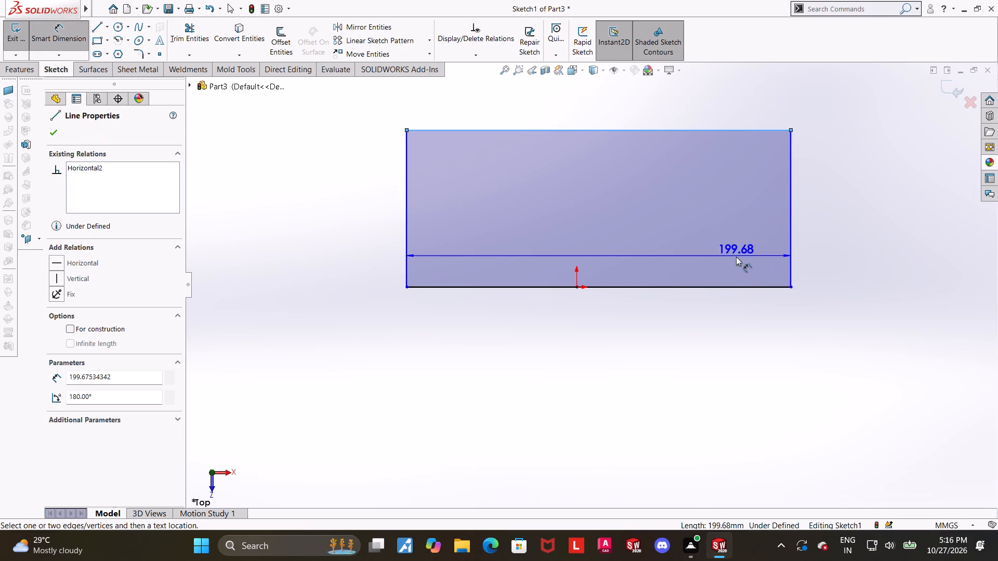
left_click(739, 286)
left_click(829, 247)
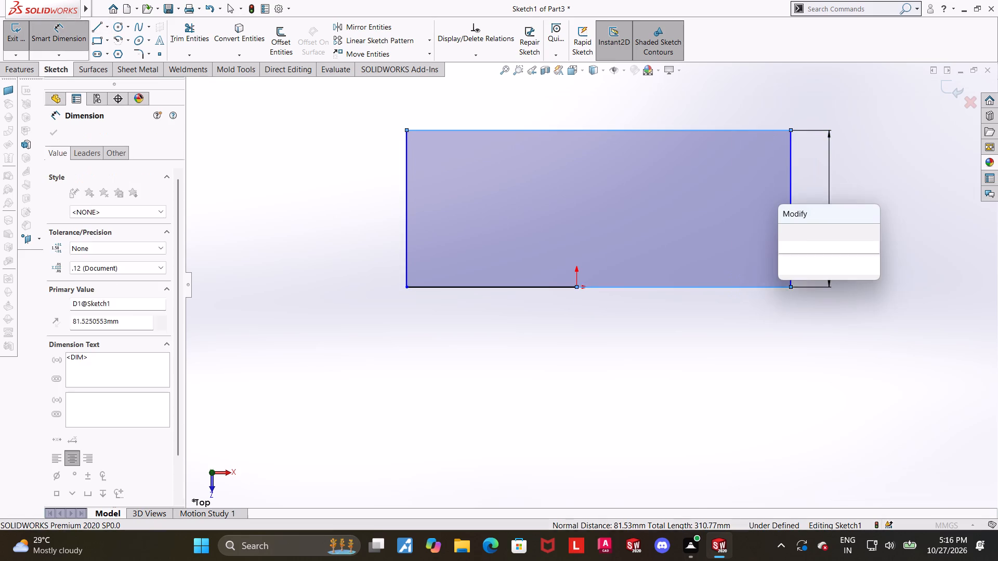
type("44")
key("Return")
key("Escape")
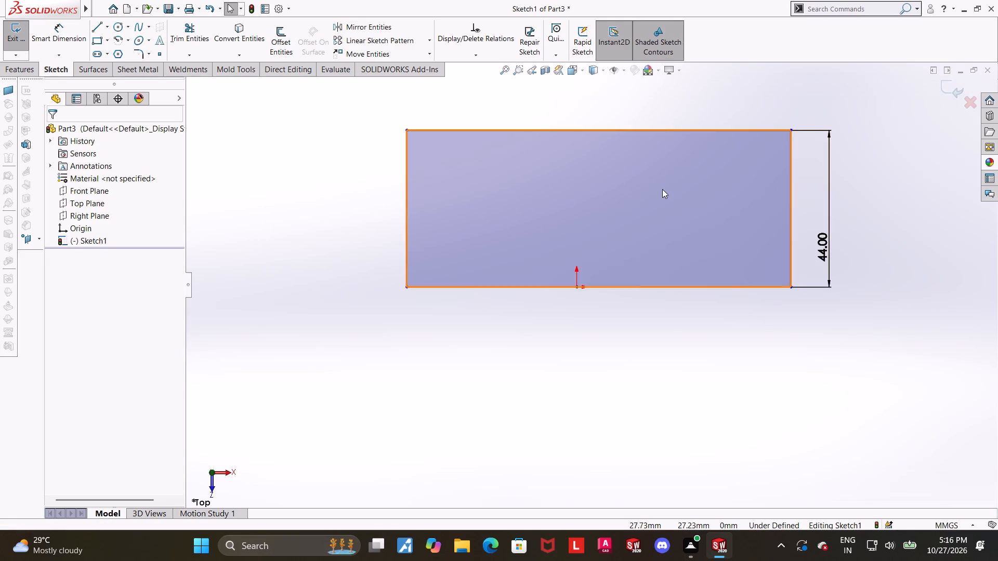
left_click(576, 331)
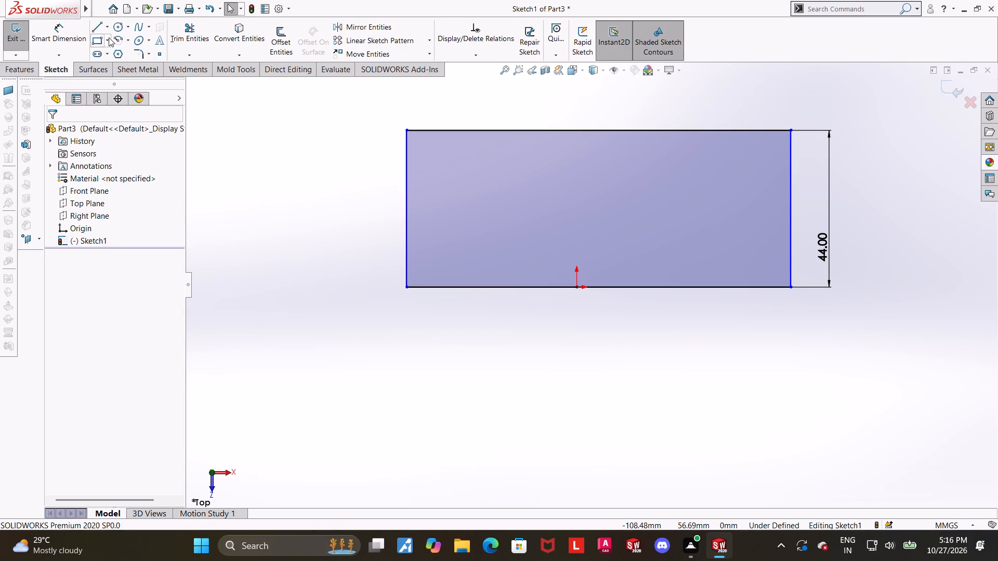
Dimension the distance between the rectangle's two vertical sides as 110 mm.
left_click(65, 31)
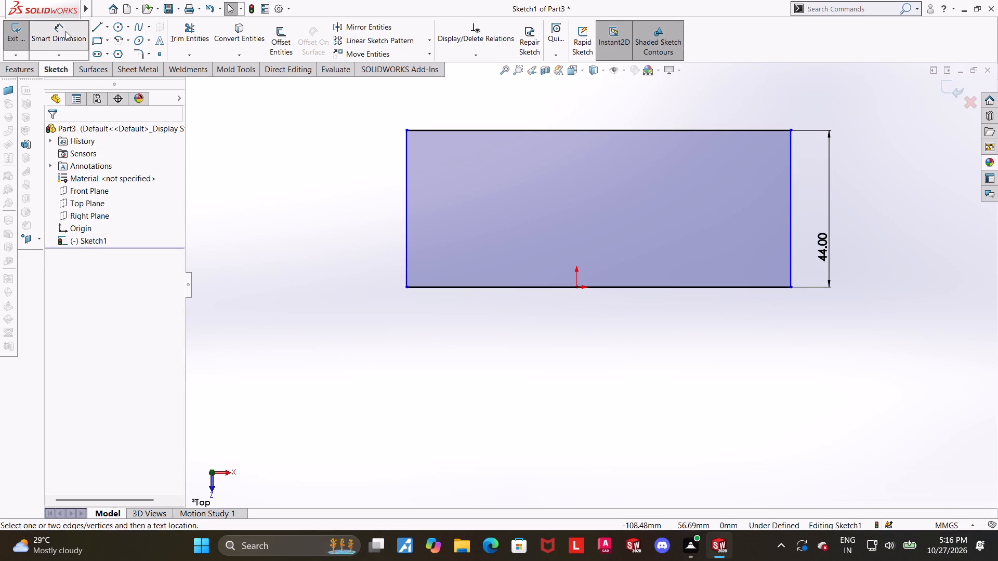
scroll(445, 242, "up", 1)
scroll(488, 237, "down", 1)
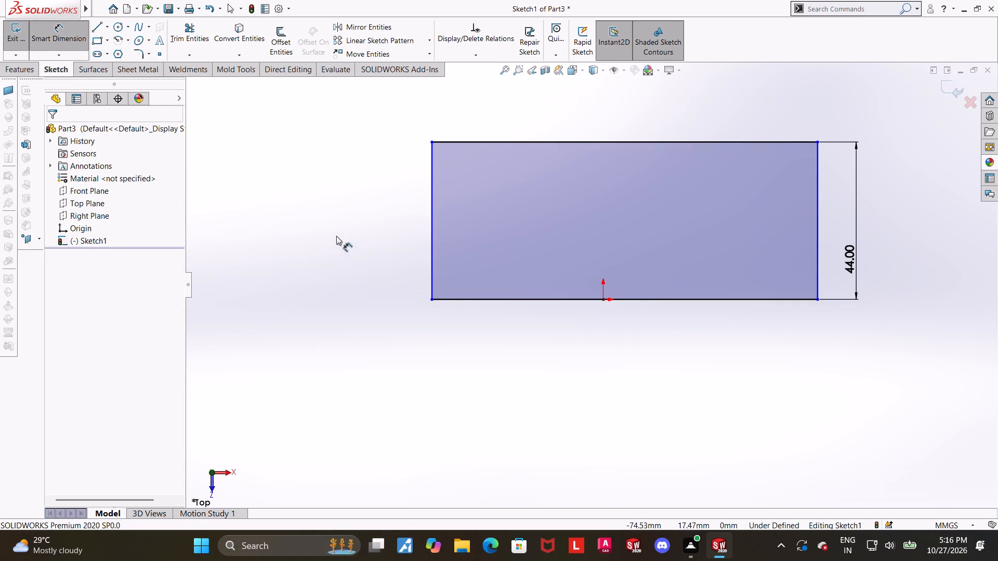
left_click(434, 247)
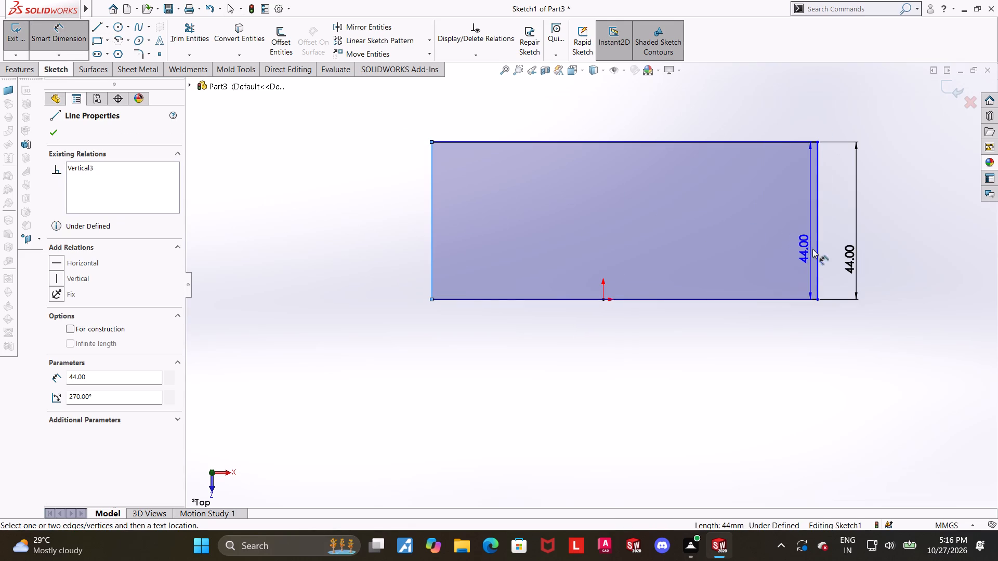
left_click(817, 250)
left_click(737, 339)
type("110")
key("Return")
key("Escape")
key("Escape")
left_click_drag(608, 458, 607, 452)
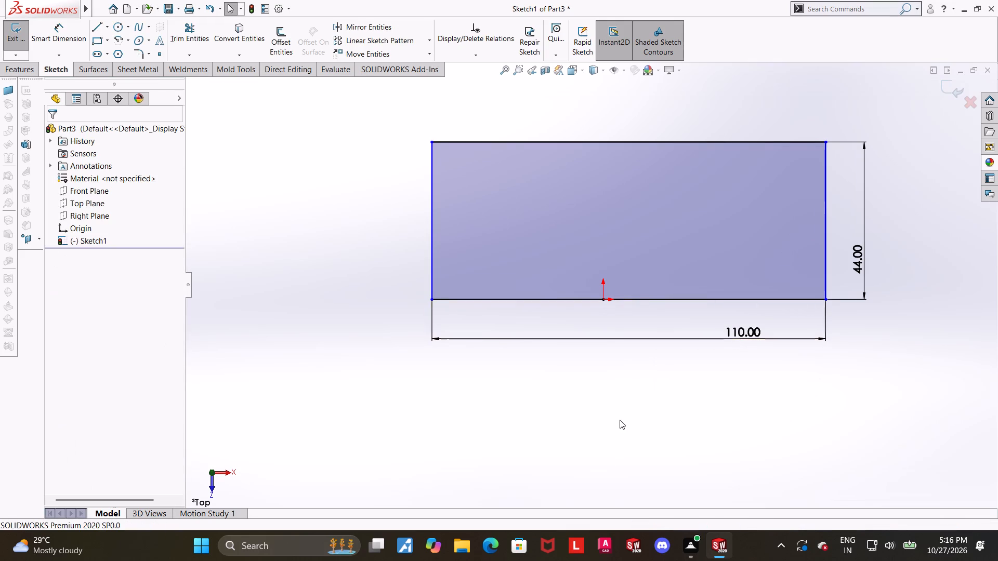
Shift the rectangle to roughly centre it on the origin and dimension its left side 55 mm from the origin.
left_click_drag(827, 222, 799, 224)
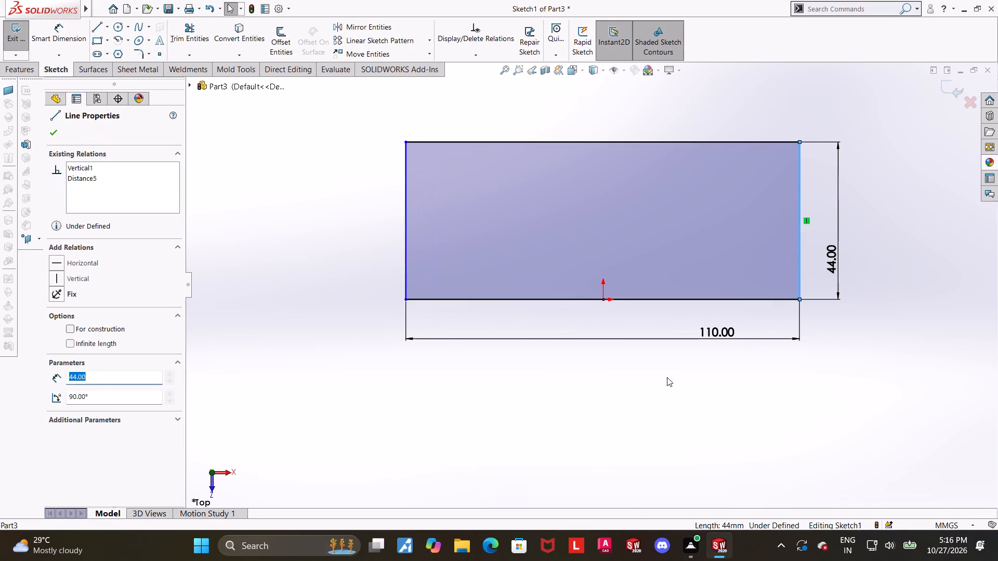
left_click(658, 382)
left_click(46, 23)
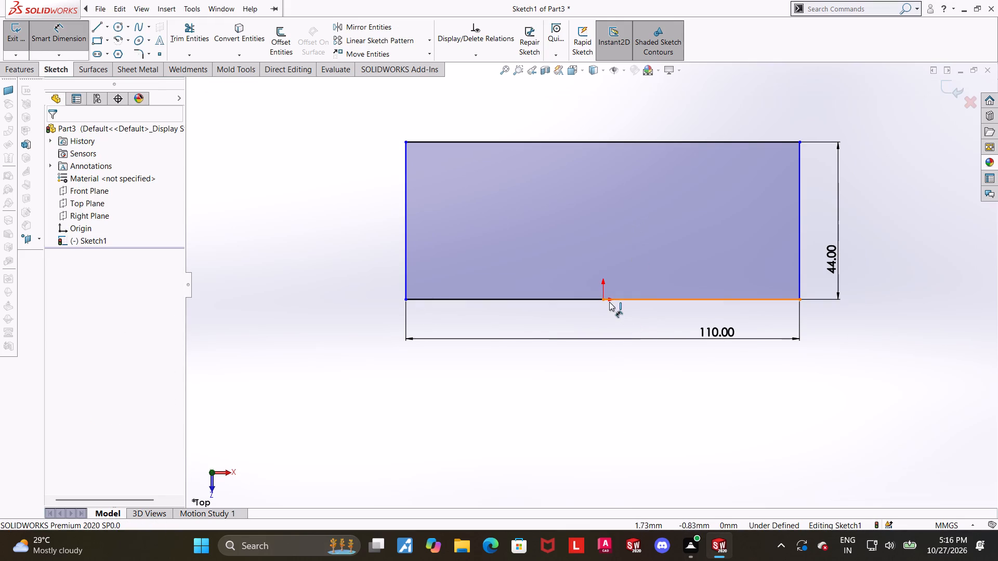
left_click(603, 300)
left_click(408, 269)
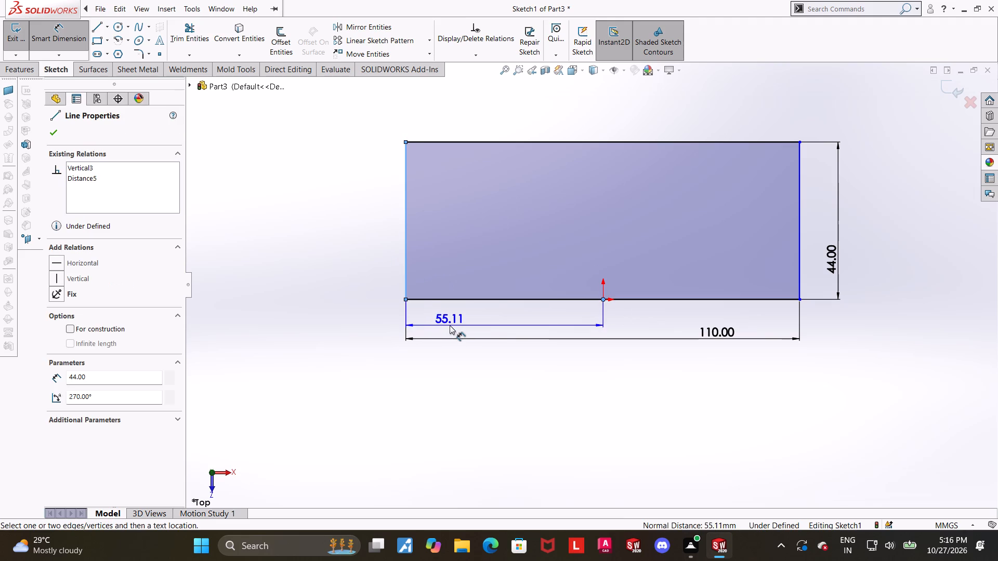
left_click(450, 325)
type("55")
key("Return")
key("Escape")
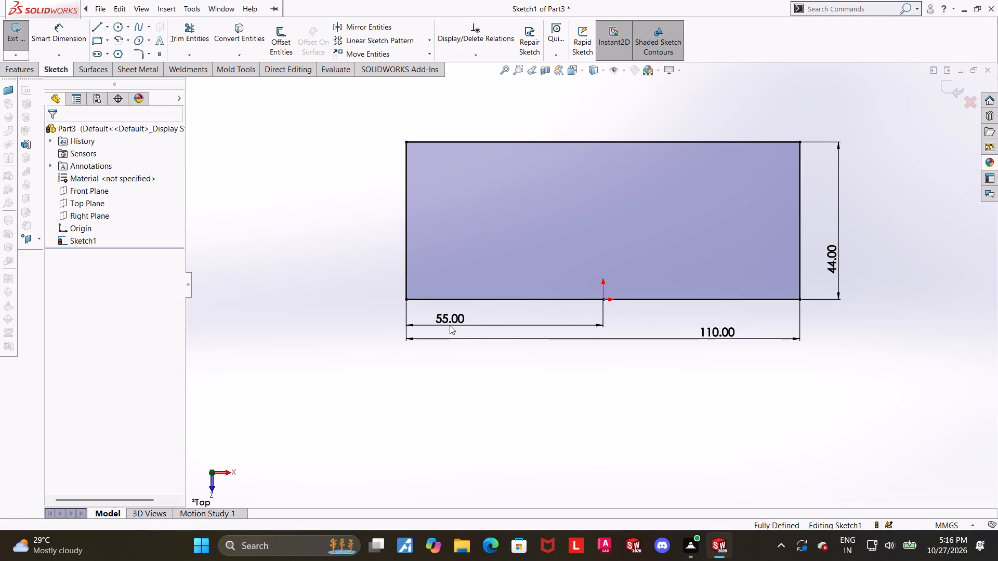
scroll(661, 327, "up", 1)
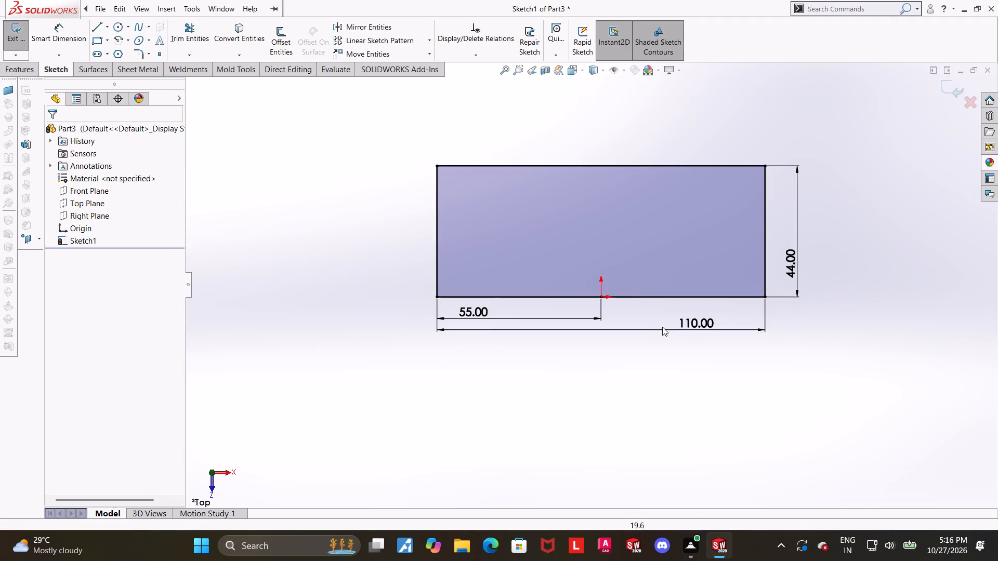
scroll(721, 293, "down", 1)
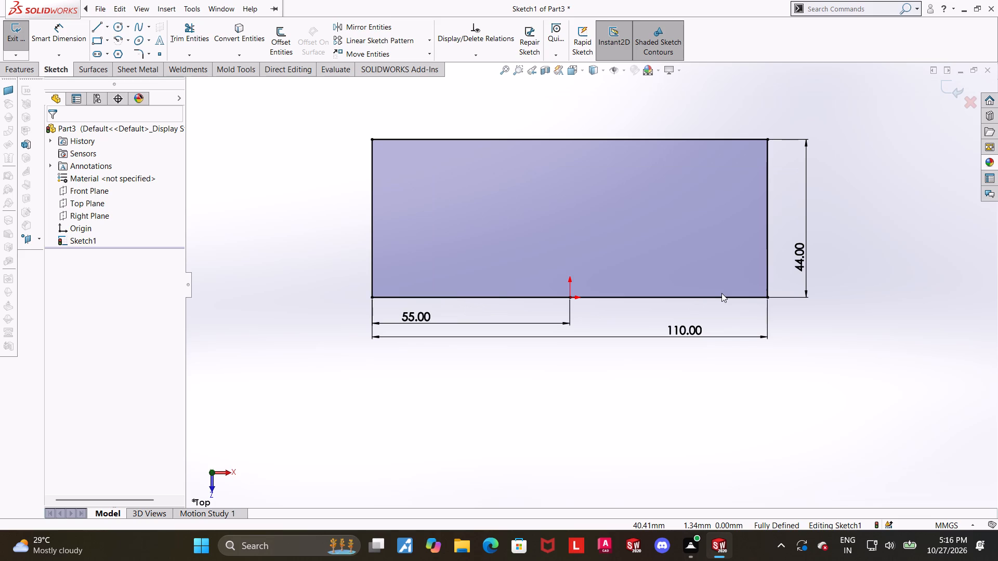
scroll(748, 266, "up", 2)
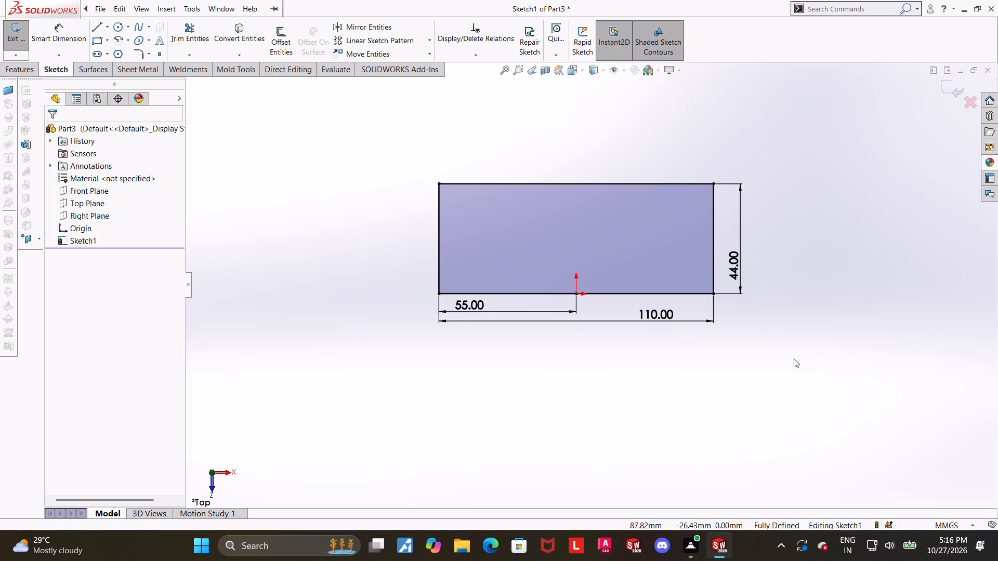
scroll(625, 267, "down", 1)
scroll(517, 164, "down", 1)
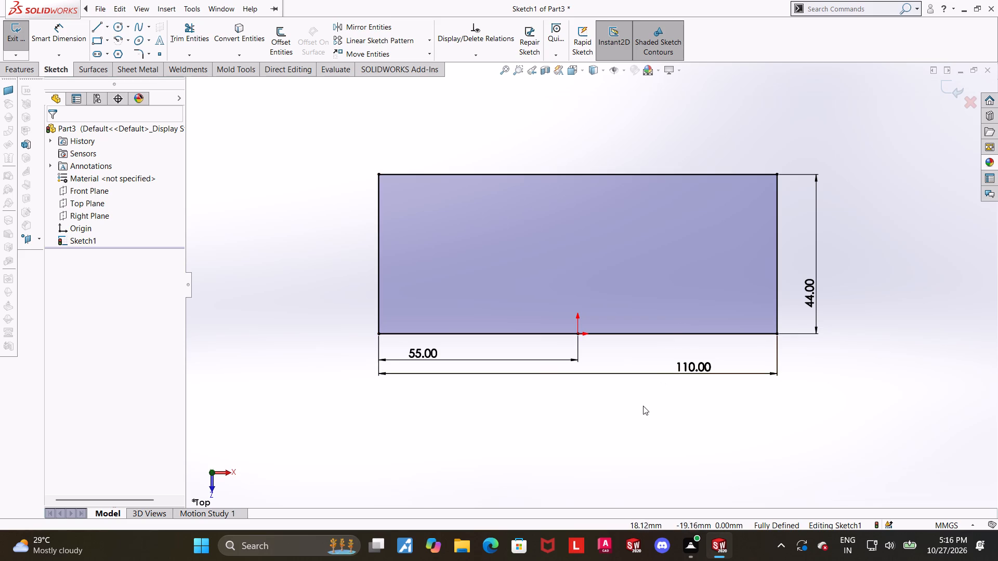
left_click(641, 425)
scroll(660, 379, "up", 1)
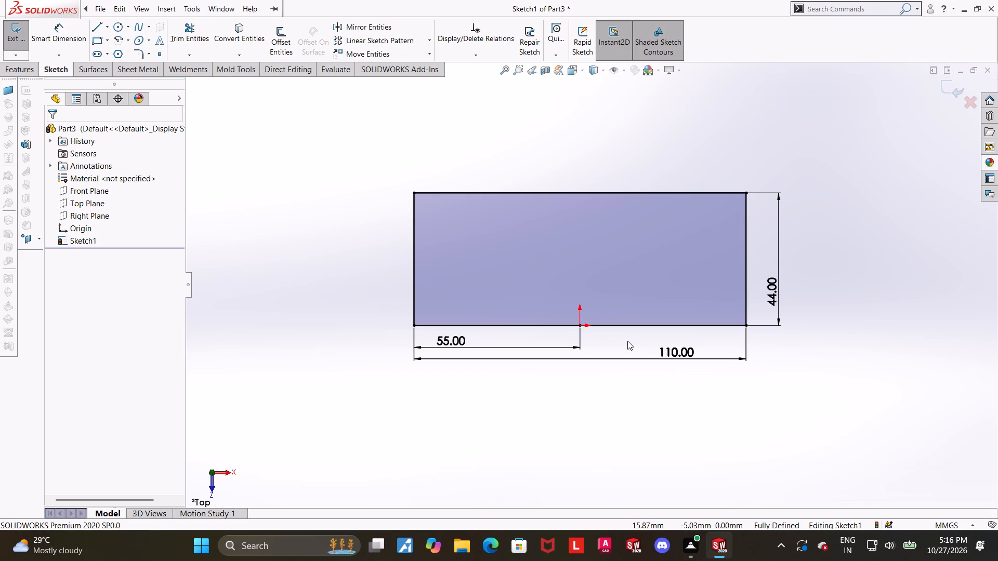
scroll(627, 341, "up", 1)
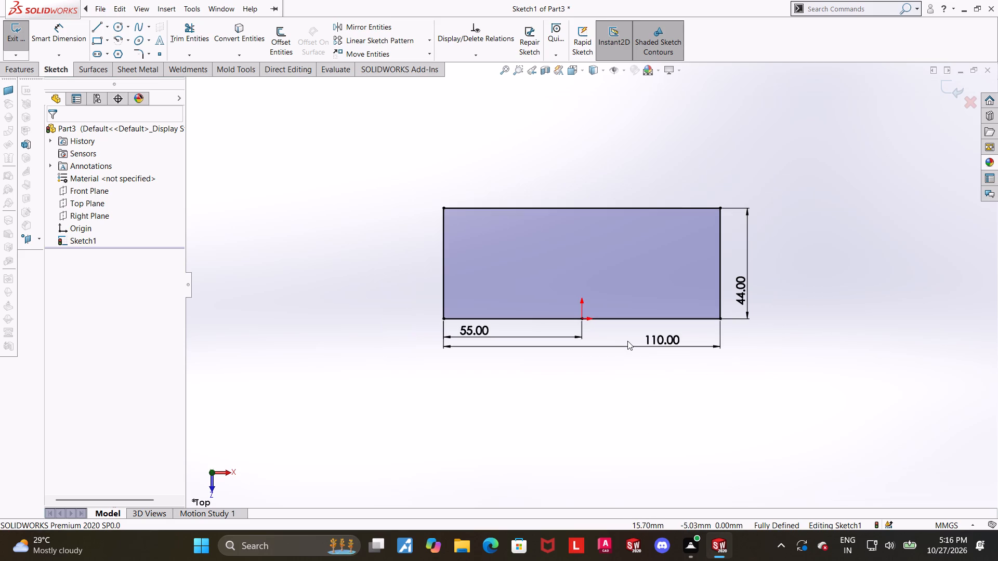
Trim away the rectangle's top edge.
left_click(180, 25)
left_click_drag(627, 245, 623, 139)
scroll(619, 202, "up", 3)
scroll(656, 189, "down", 1)
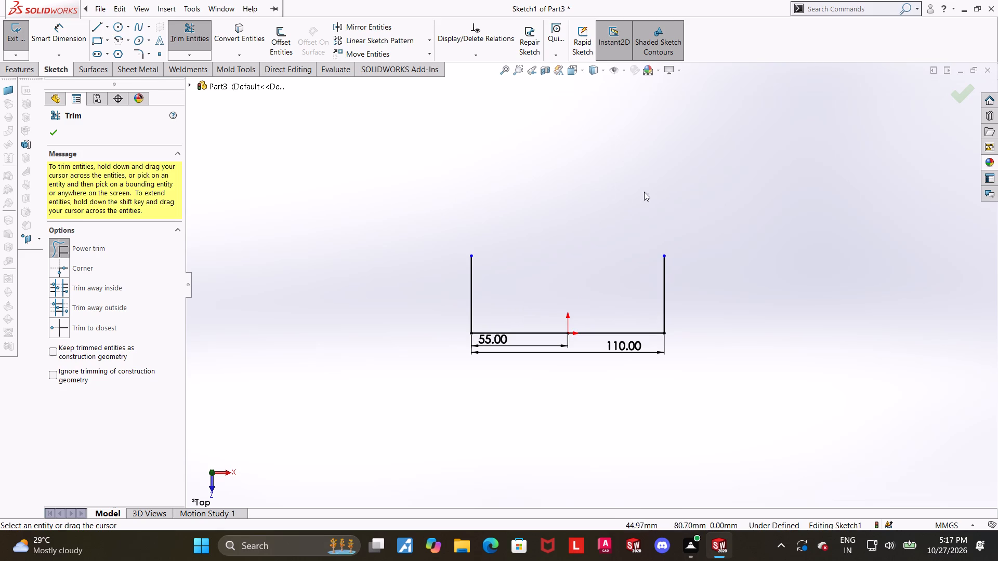
key("Escape")
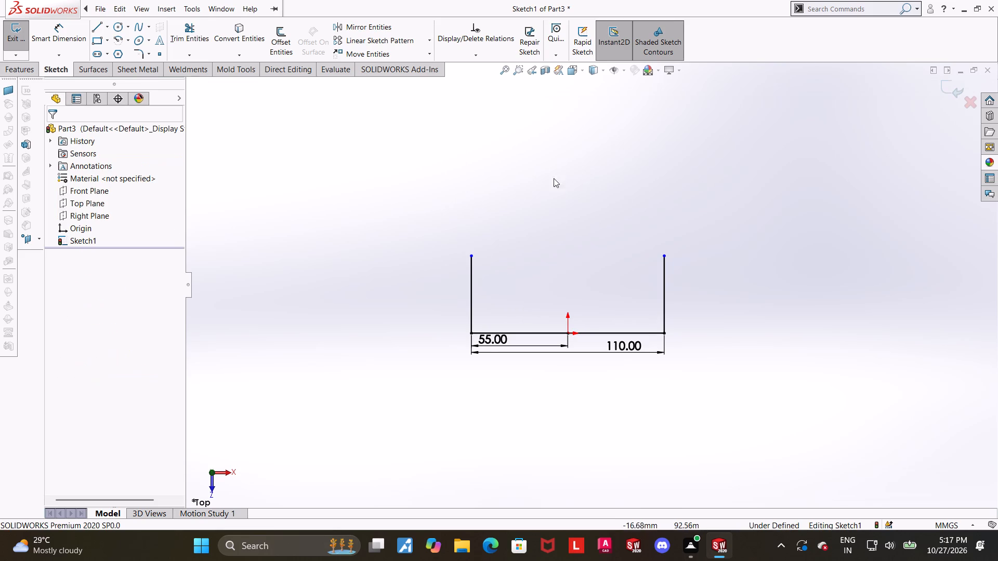
Draw a round-topped stem with a tangent arc of about 22 mm radius, connecting it by horizontal shoulder lines to both side tops.
left_click(95, 24)
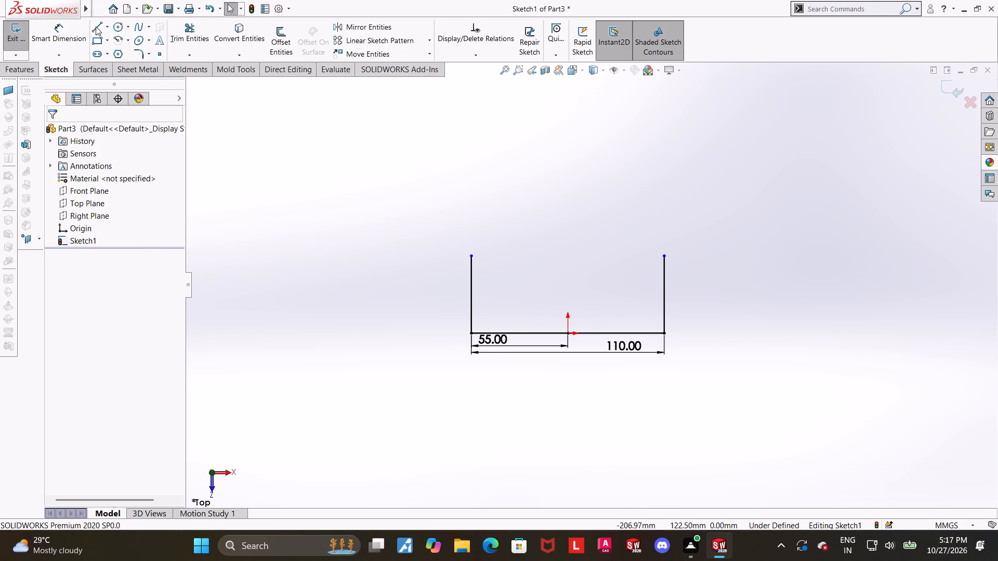
left_click(96, 26)
left_click(474, 254)
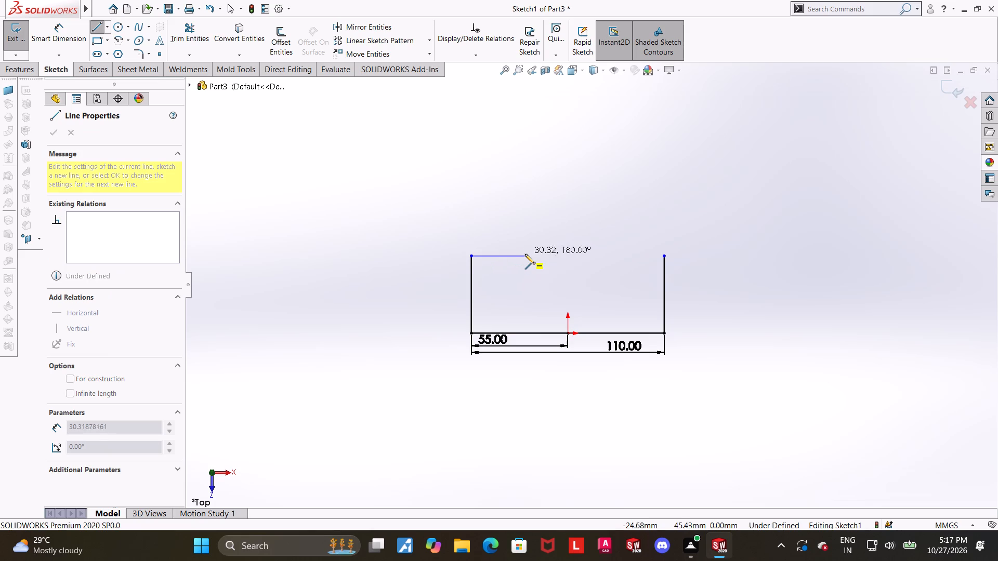
left_click(535, 257)
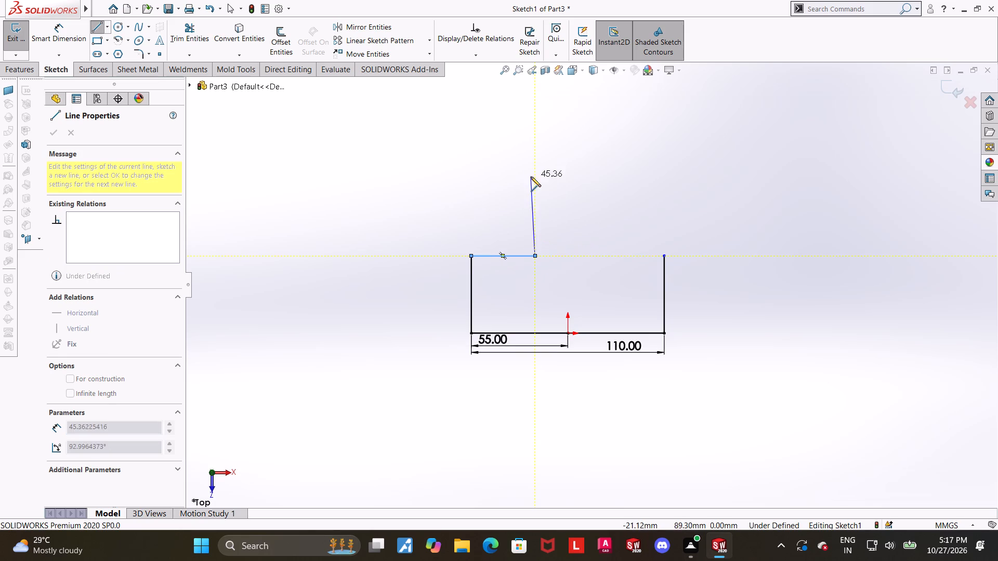
left_click(534, 152)
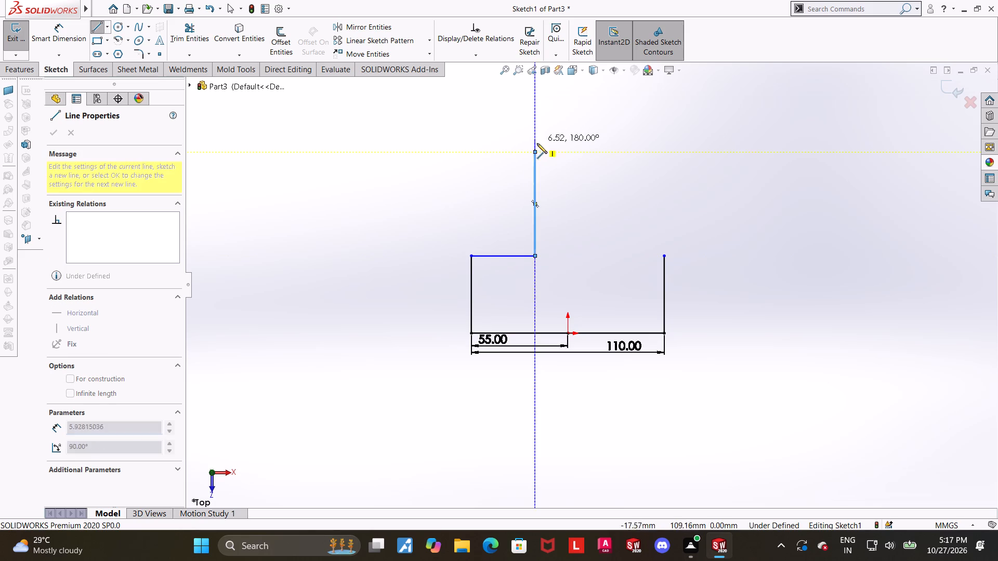
left_click(612, 154)
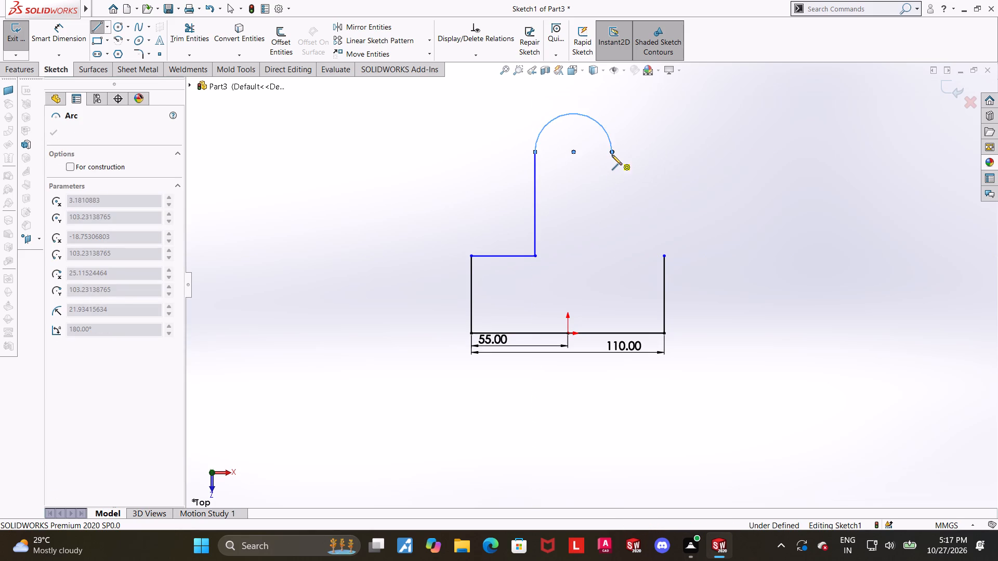
left_click(614, 257)
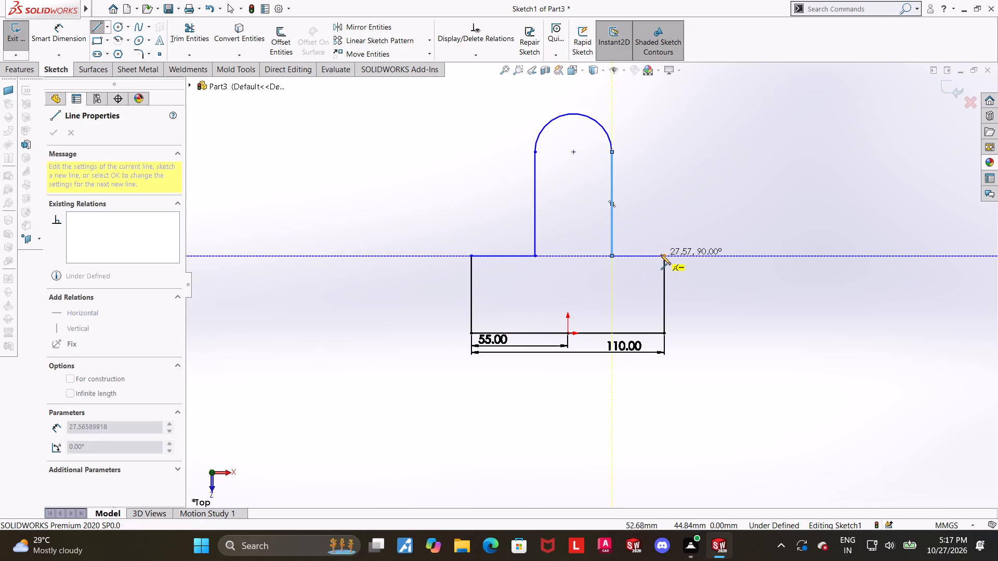
left_click(661, 255)
key("Escape")
key("Escape")
key("Escape")
Add a vertical relation between the top arc's centre point and the origin.
scroll(713, 245, "down", 1)
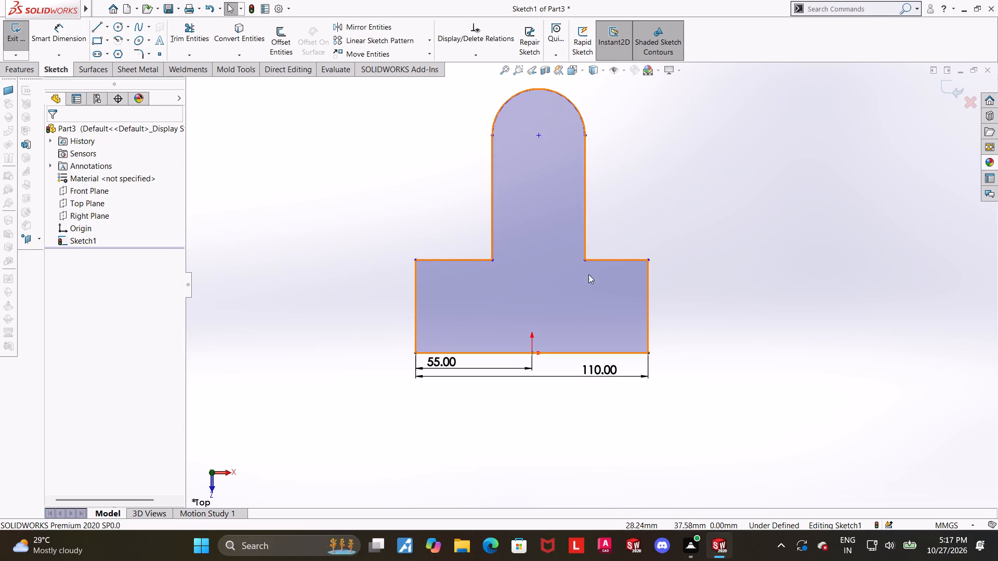
left_click(539, 137)
left_click(533, 353, "ctrl")
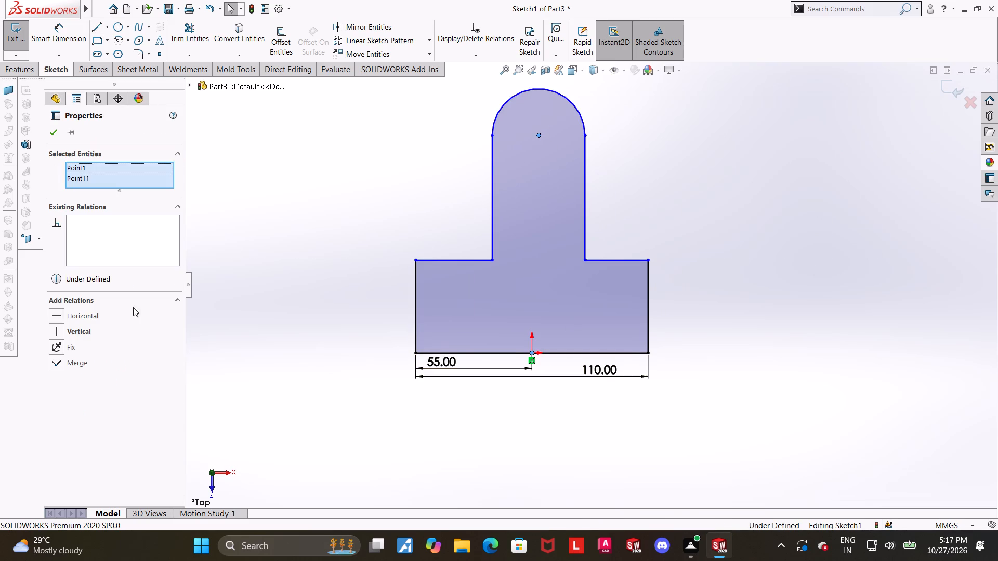
left_click(56, 324)
left_click(646, 243)
Dimension the distance between the right shoulder line and the bottom edge as 44 mm.
scroll(660, 248, "up", 2)
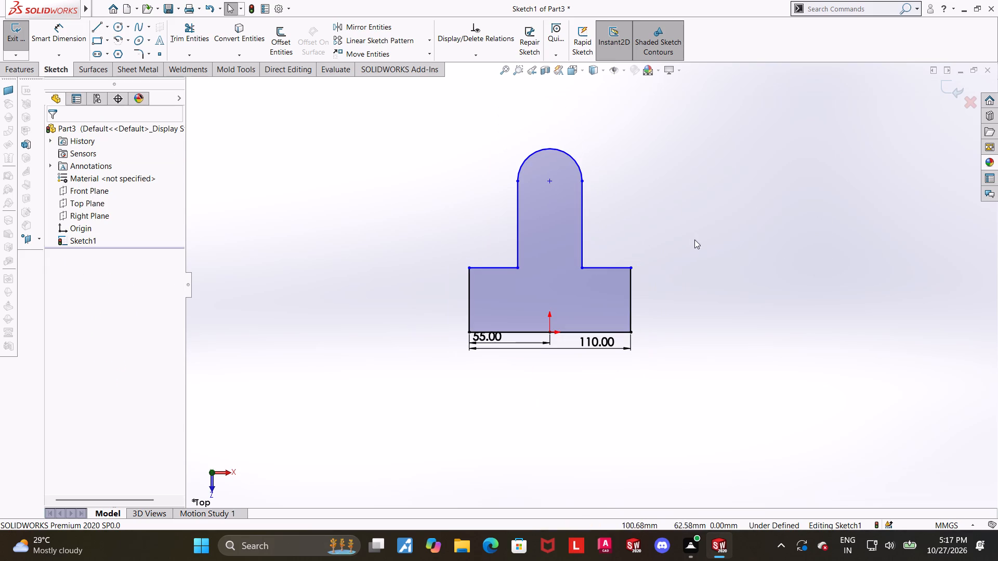
scroll(686, 238, "down", 1)
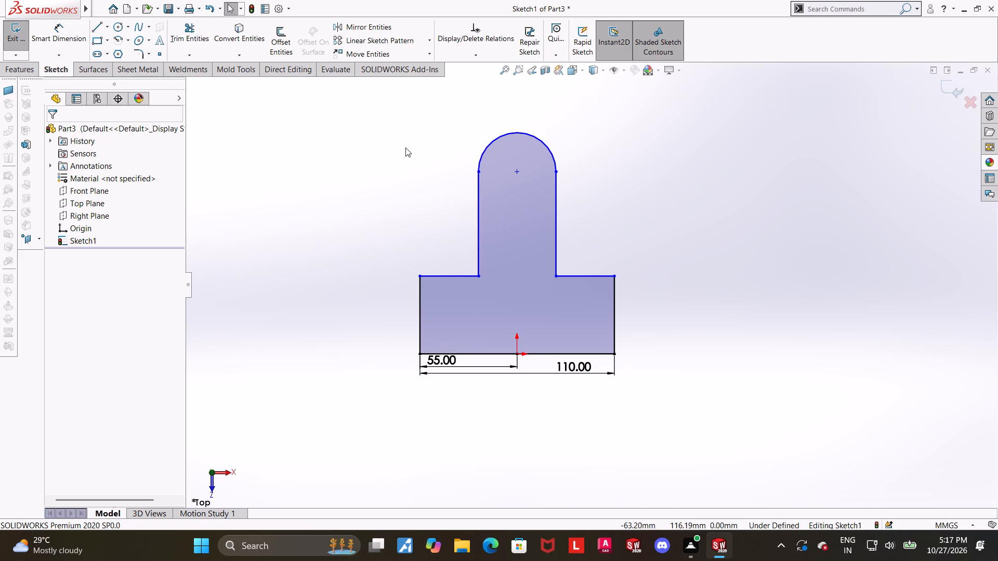
left_click(52, 37)
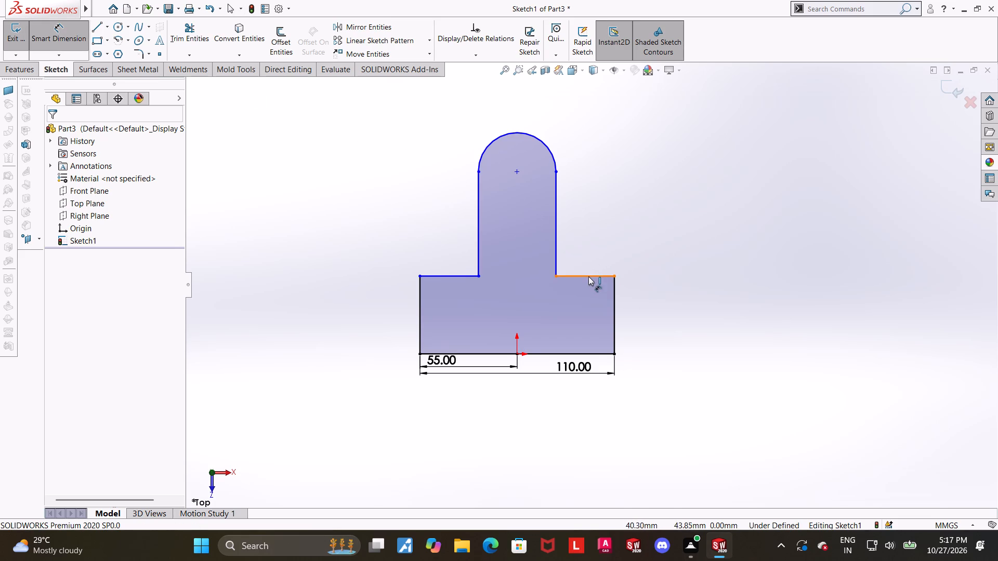
left_click(588, 276)
left_click(582, 352)
left_click(706, 319)
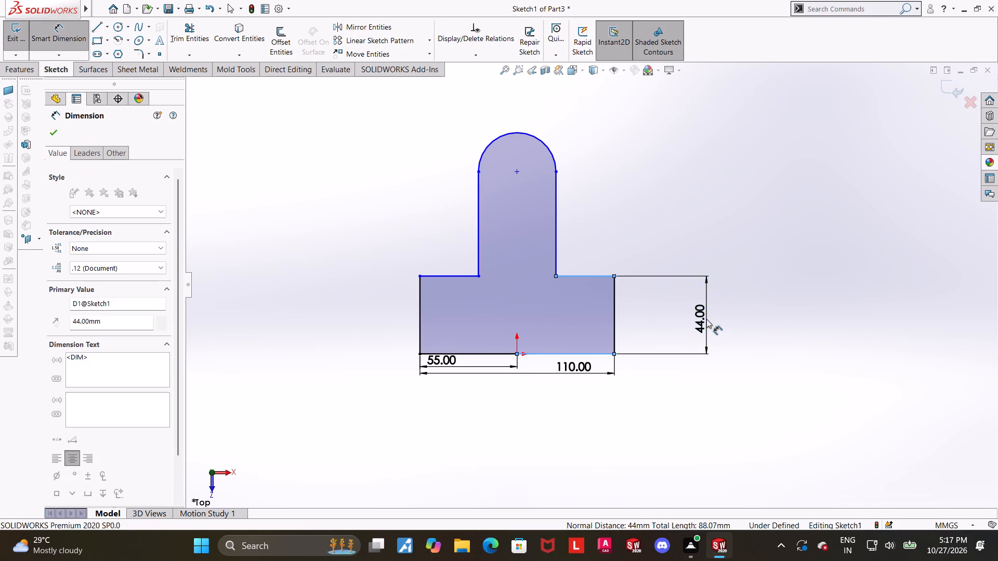
left_click(660, 299)
left_click(651, 399)
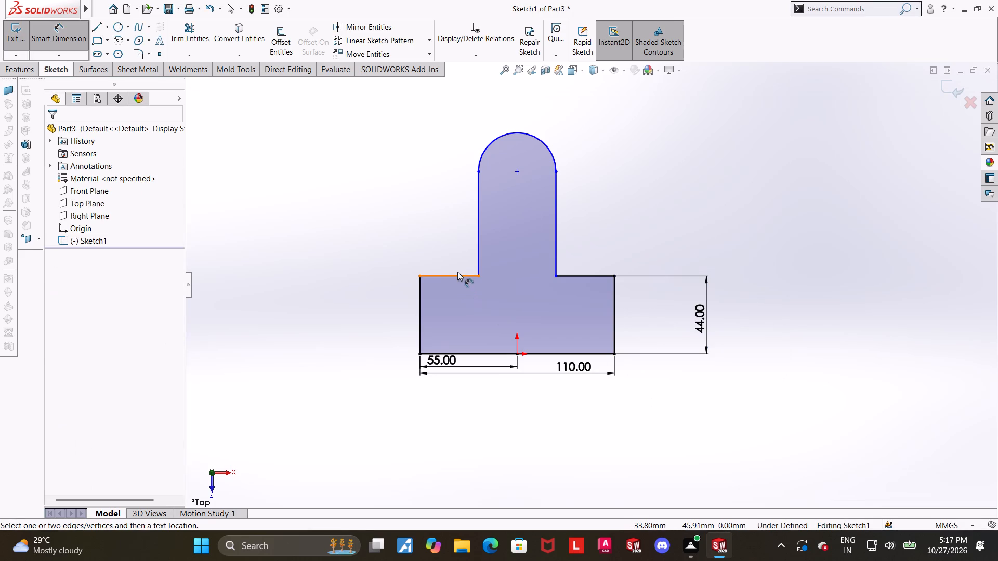
left_click(457, 276)
key("Escape")
key("Escape")
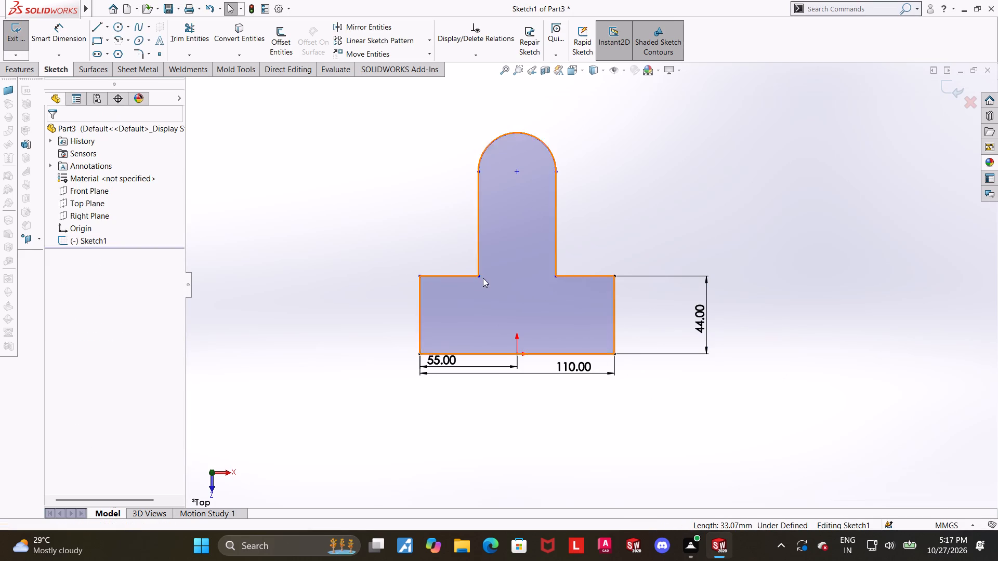
Make the left and right shoulder lines collinear.
left_click(458, 277)
left_click(565, 275, "ctrl")
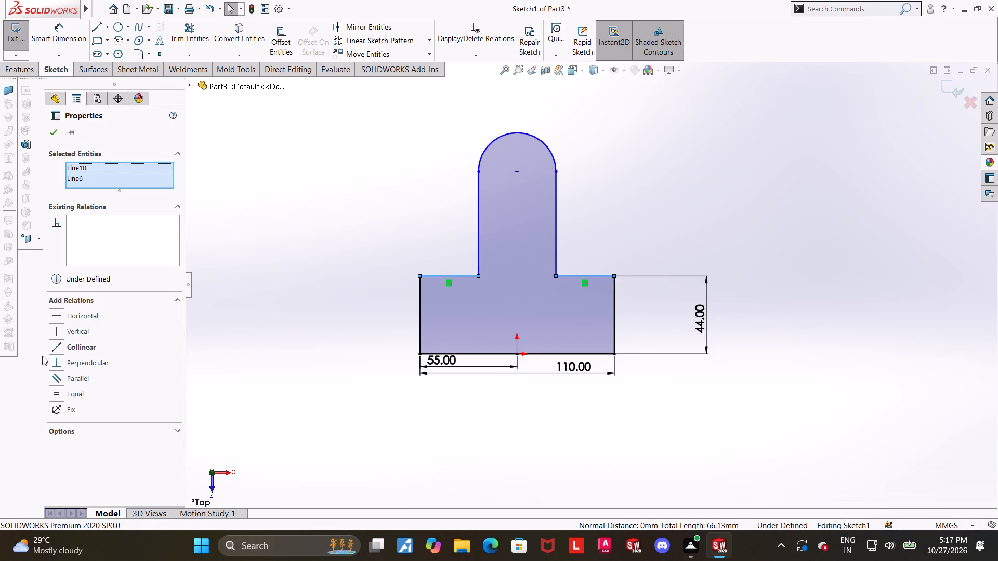
left_click(62, 341)
left_click(343, 421)
Apply 20 mm sketch fillets to the two inner corners where the stem meets the shoulder lines.
scroll(361, 333, "up", 1)
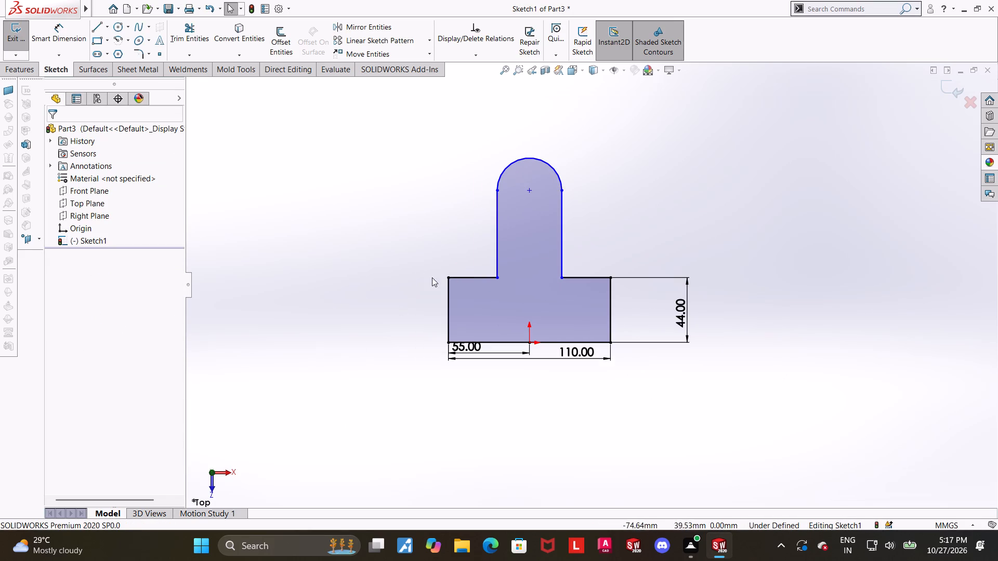
scroll(454, 264, "down", 2)
scroll(440, 311, "down", 1)
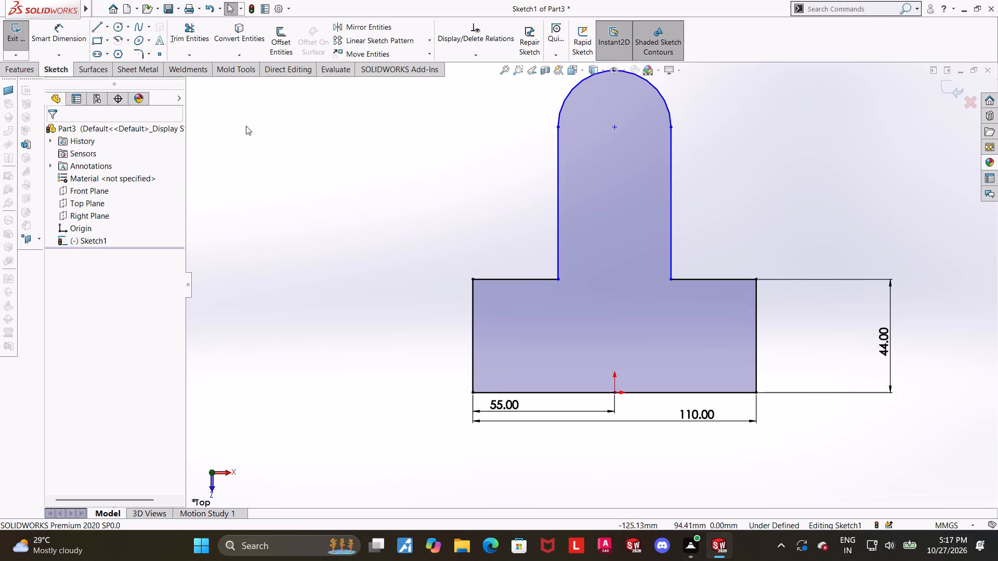
left_click(138, 52)
type("20")
key("Return")
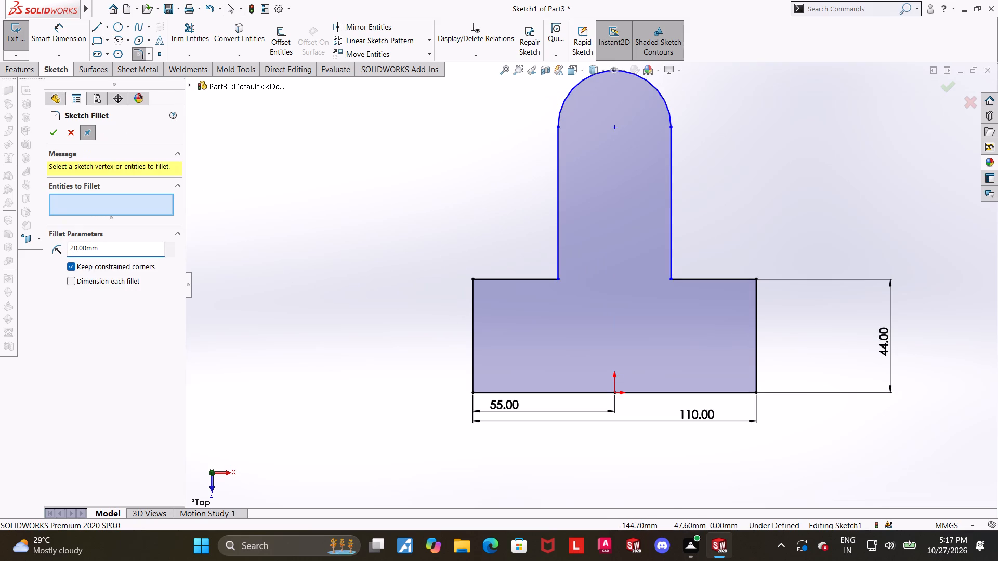
left_click(555, 280)
left_click(669, 279)
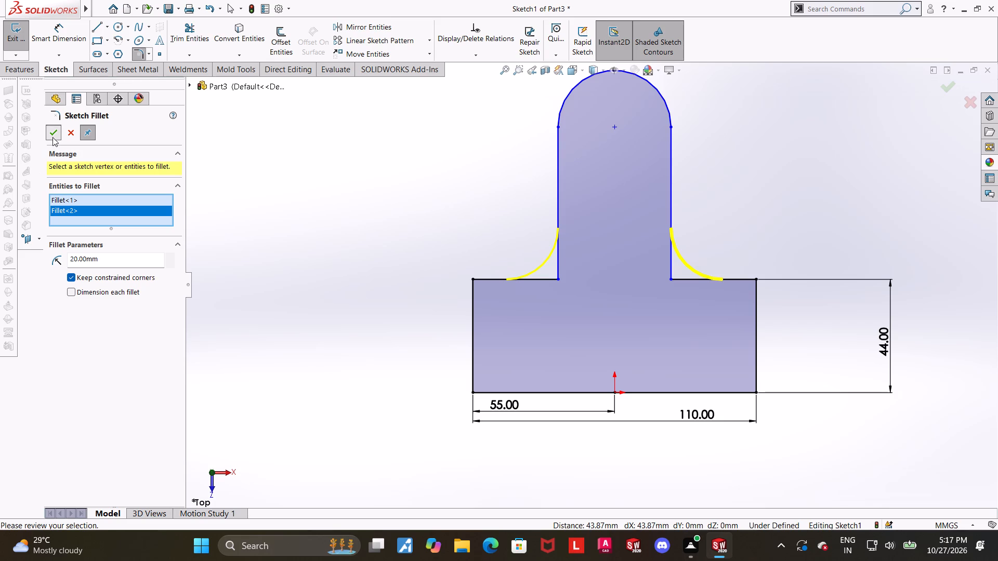
left_click(52, 137)
left_click(329, 291)
scroll(390, 285, "up", 1)
left_click(819, 233)
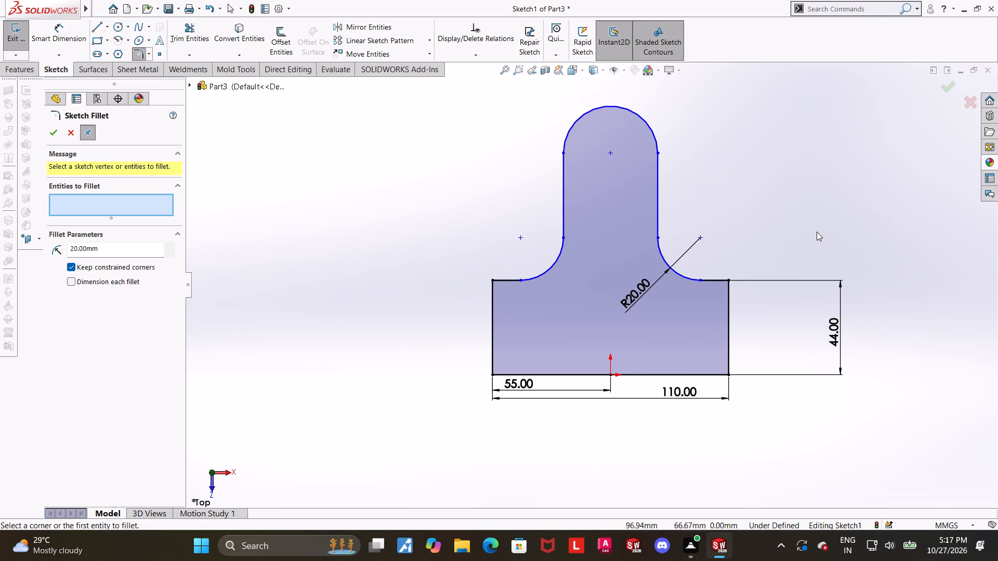
scroll(768, 236, "down", 1)
left_click(58, 131)
left_click(906, 230)
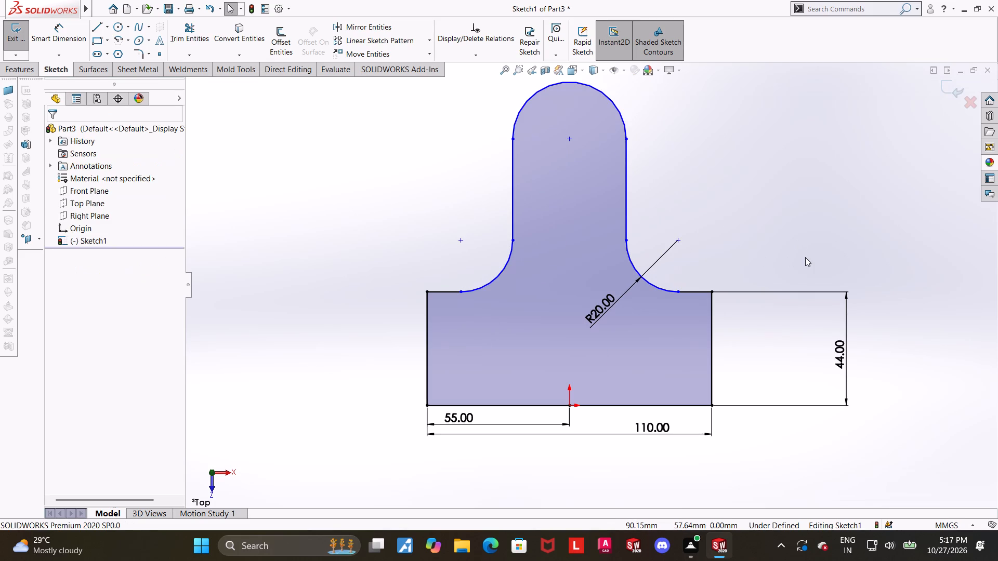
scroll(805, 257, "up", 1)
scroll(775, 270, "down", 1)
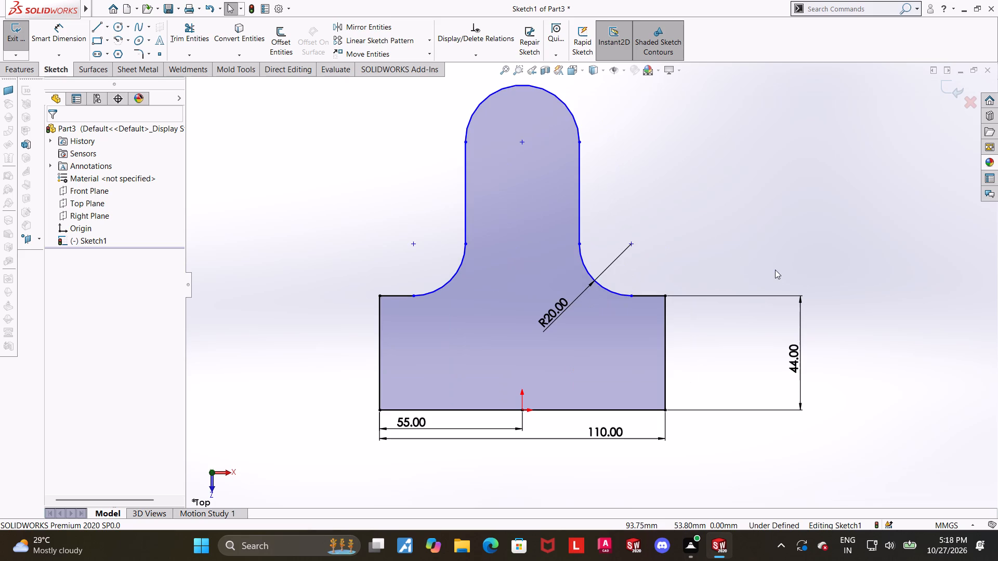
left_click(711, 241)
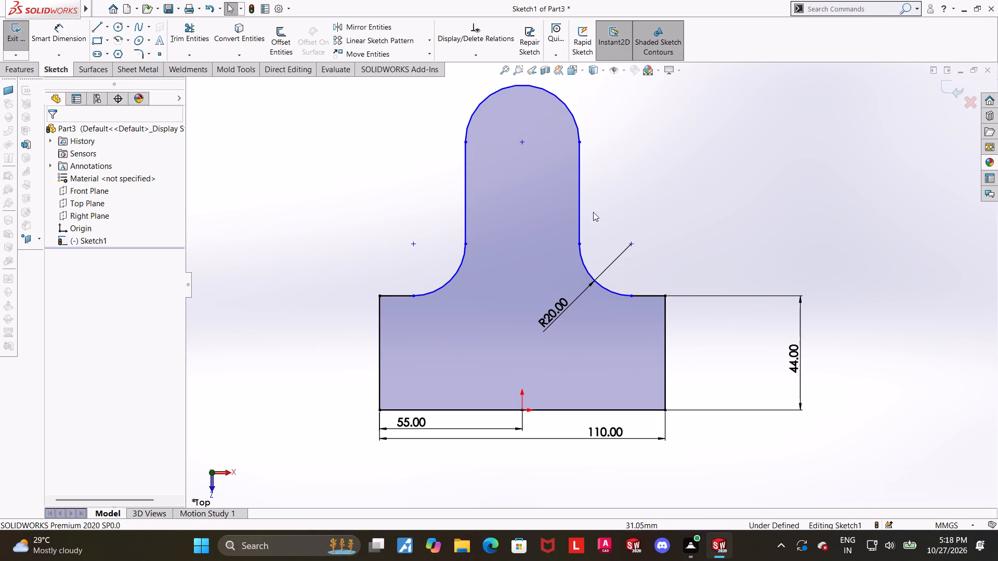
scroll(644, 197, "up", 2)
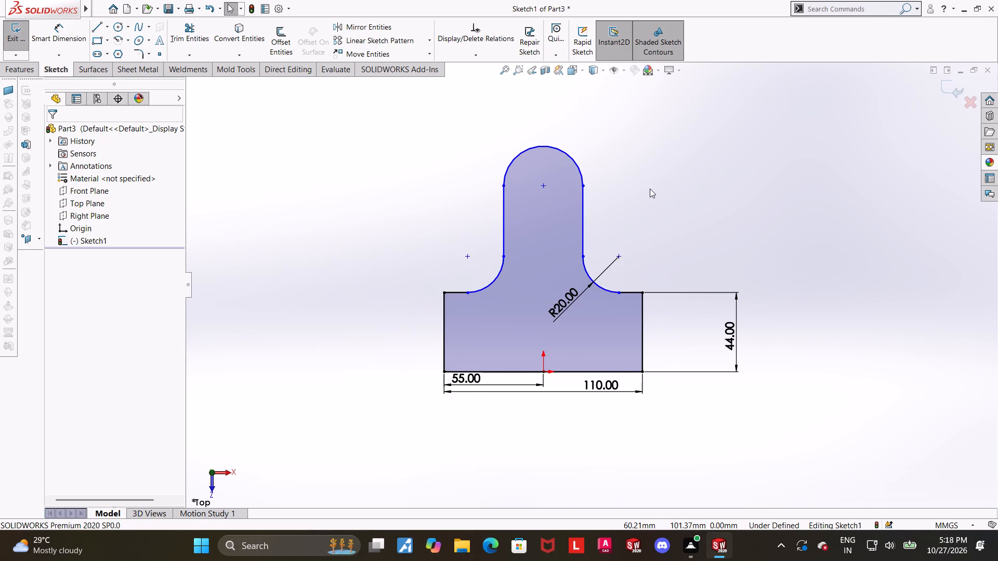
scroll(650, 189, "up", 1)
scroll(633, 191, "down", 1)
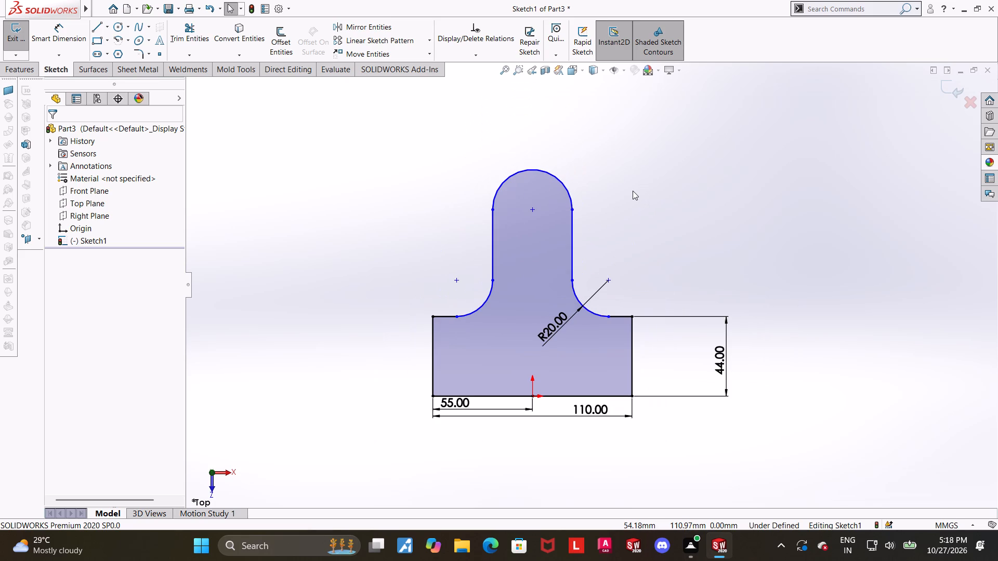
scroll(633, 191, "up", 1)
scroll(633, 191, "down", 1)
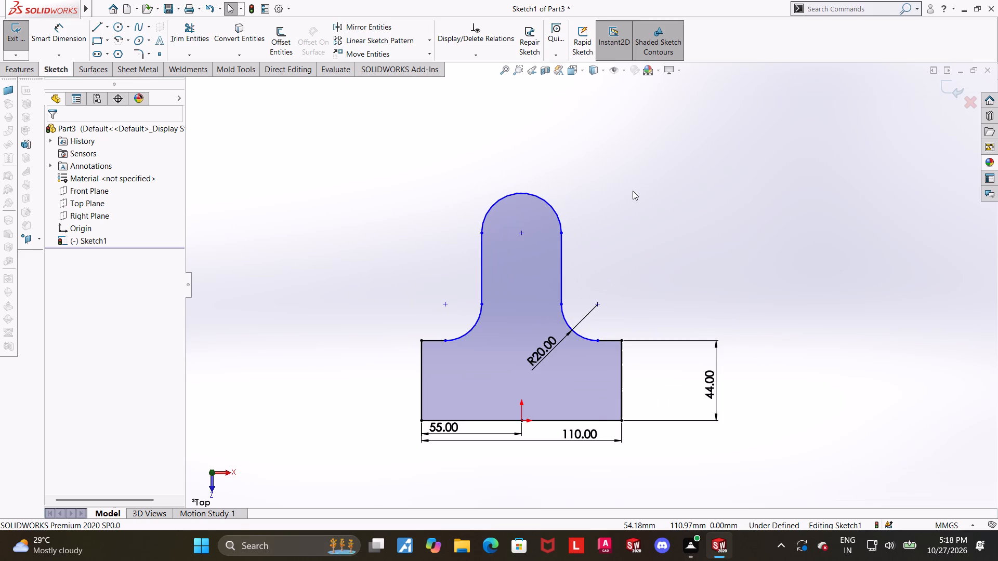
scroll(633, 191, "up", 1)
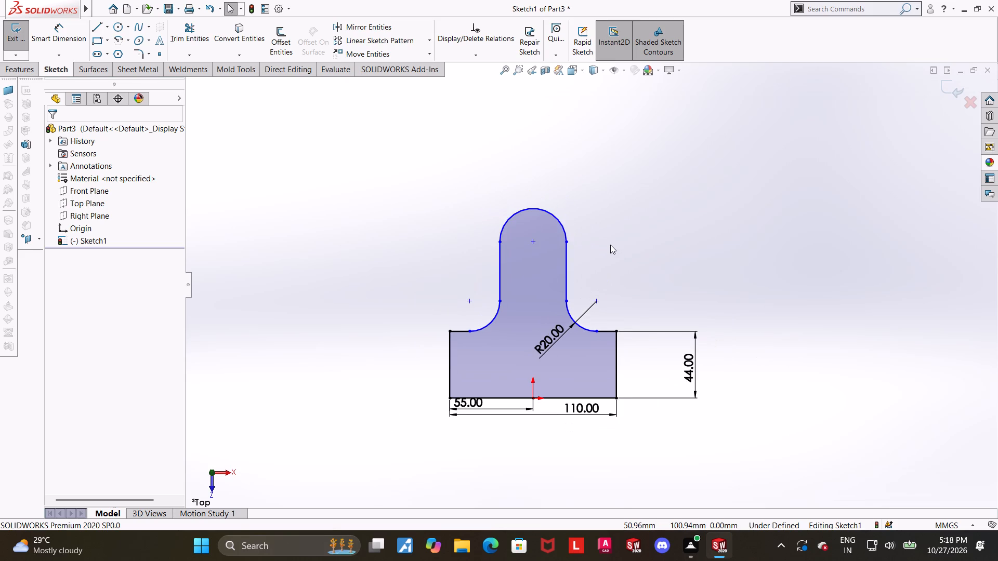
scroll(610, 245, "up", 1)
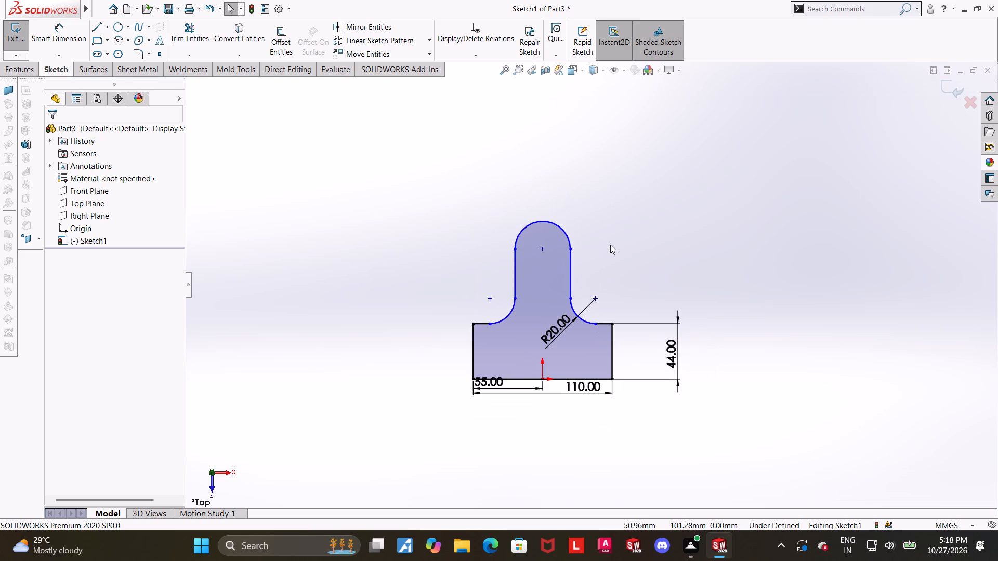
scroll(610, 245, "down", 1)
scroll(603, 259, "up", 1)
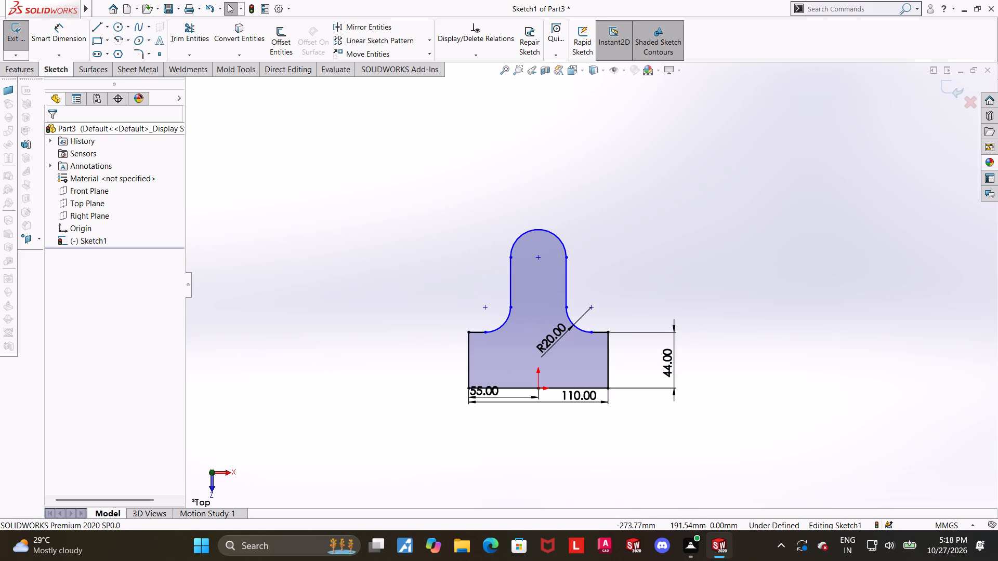
Dimension the profile's overall height from the top of the arc to the bottom edge as 114 mm.
left_click(60, 24)
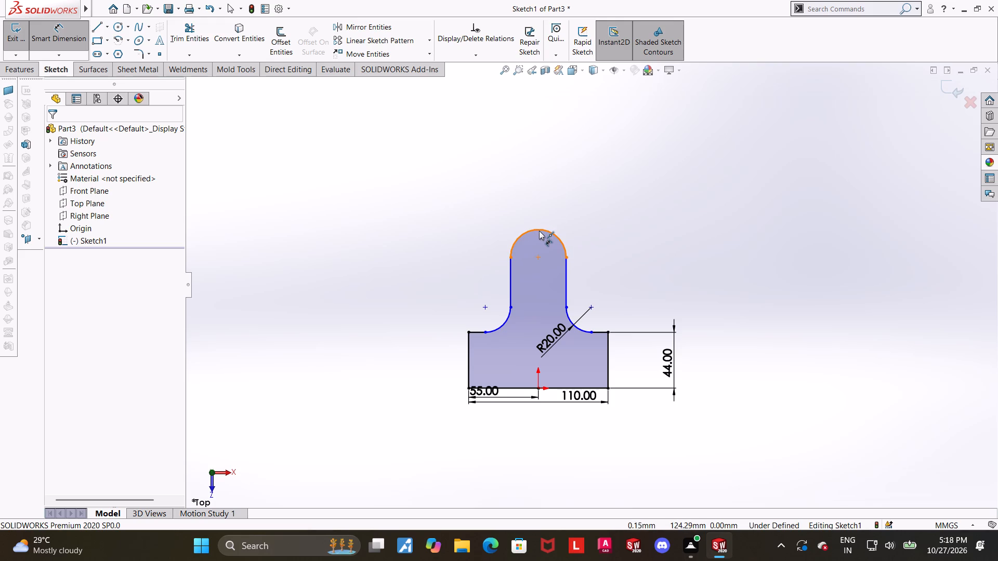
left_click(540, 231)
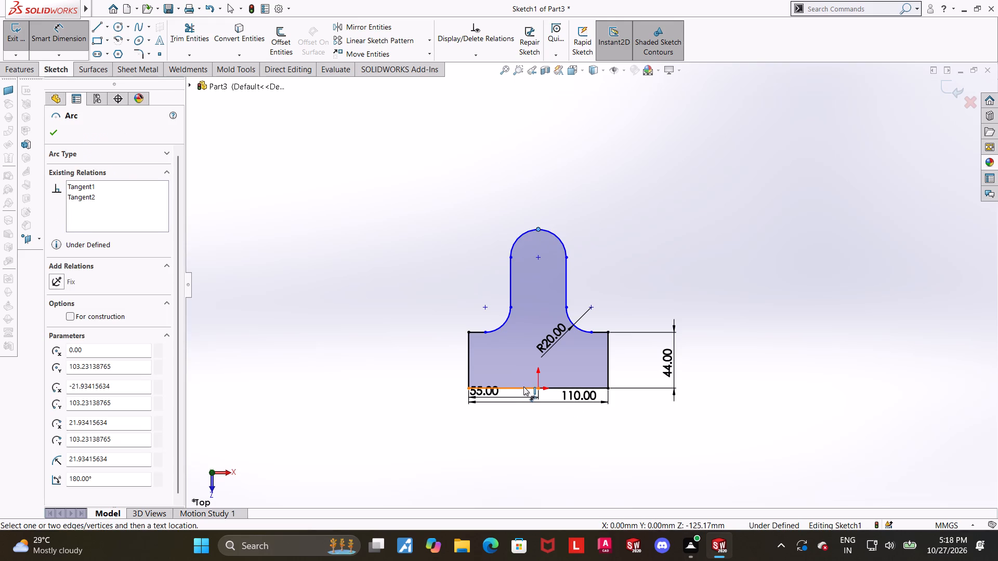
left_click(523, 386)
left_click(326, 333)
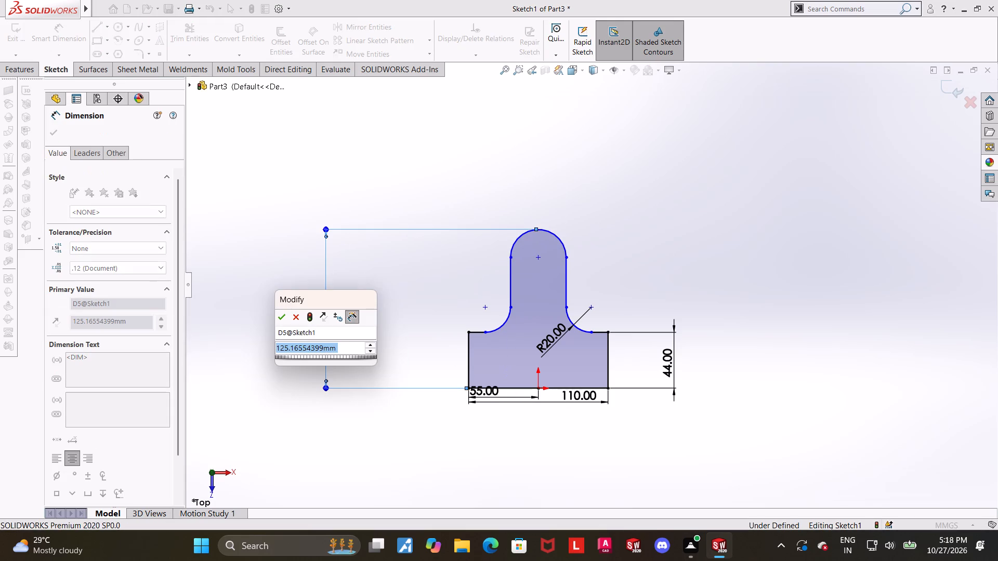
scroll(520, 388, "up", 1)
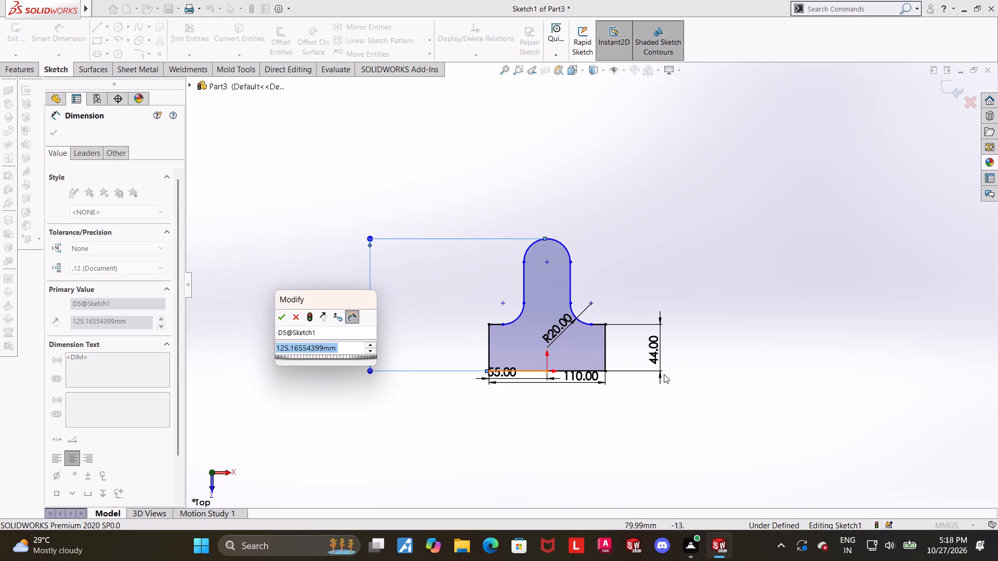
scroll(684, 357, "down", 1)
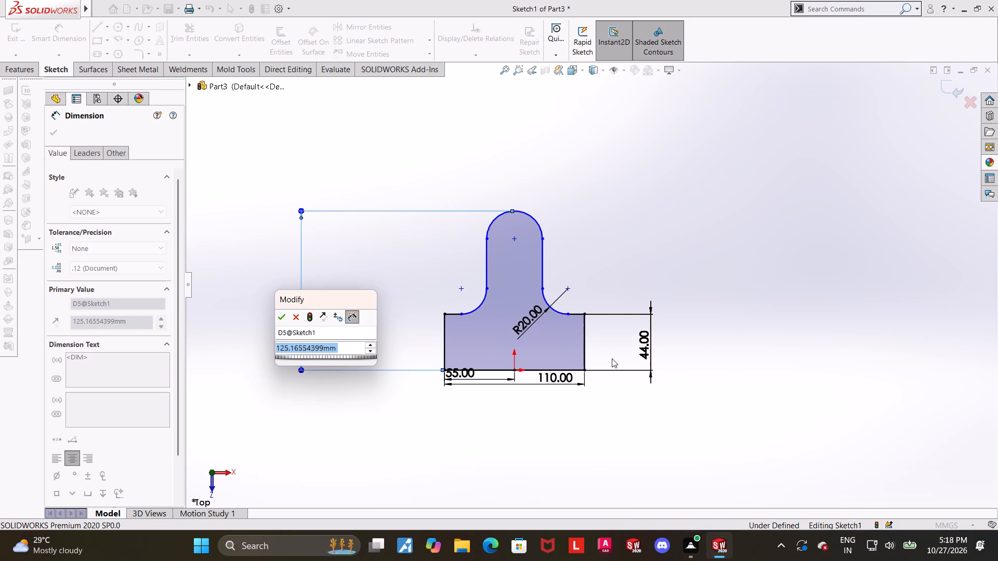
type("114")
key("Return")
key("Escape")
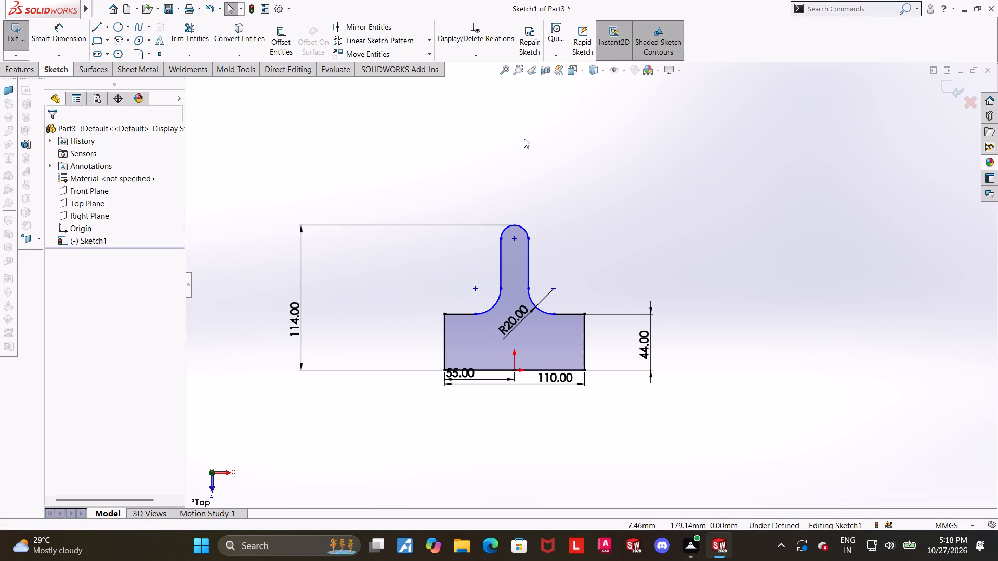
Widen the stem and dimension the distance between its two vertical sides as 44 mm.
left_click(798, 222)
scroll(558, 236, "down", 2)
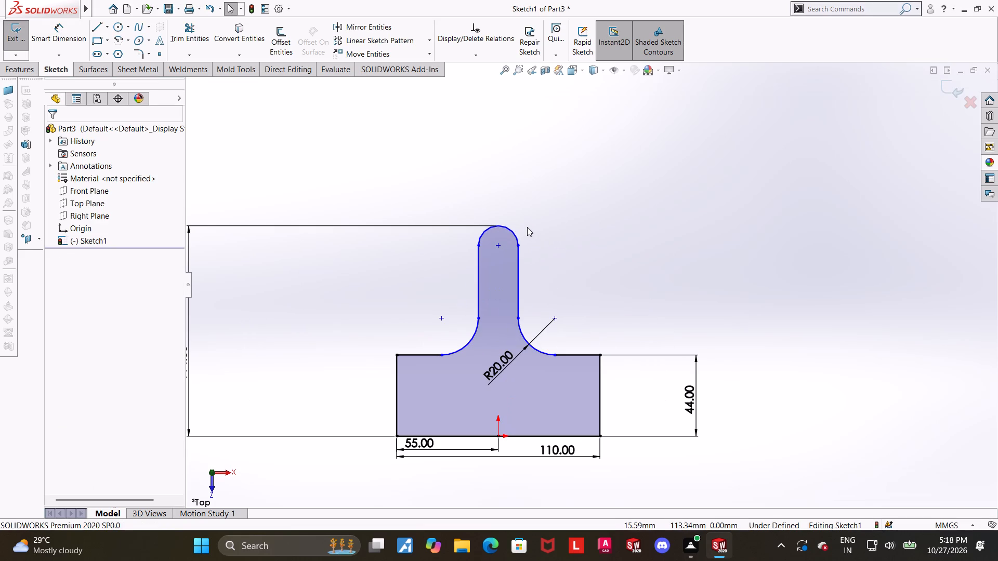
left_click_drag(519, 264, 543, 266)
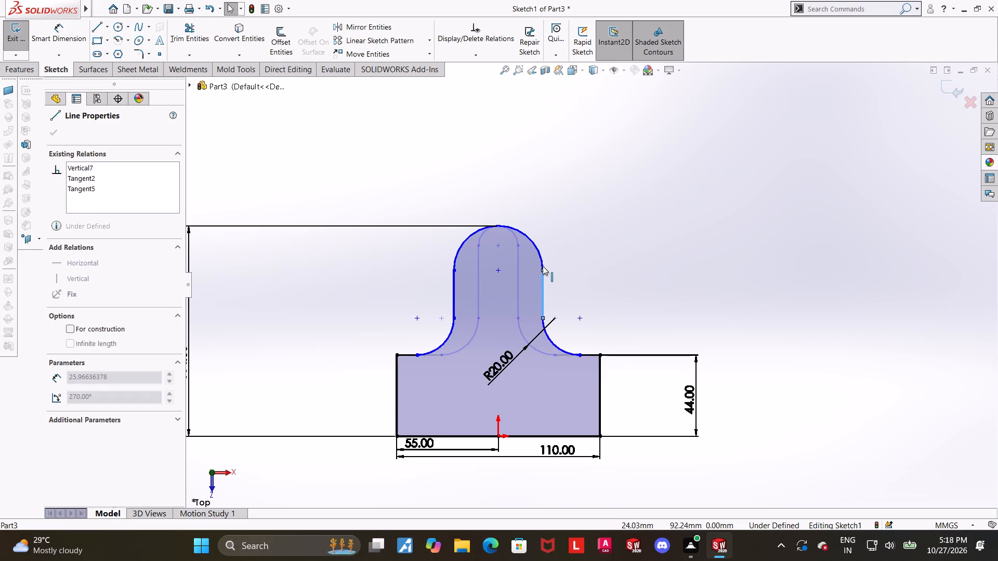
left_click_drag(543, 266, 537, 269)
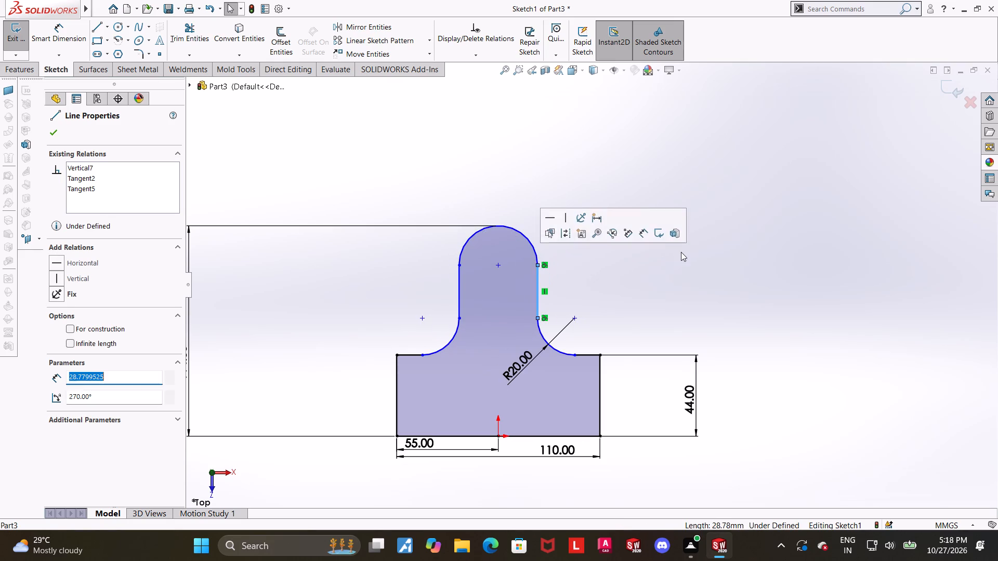
left_click(682, 252)
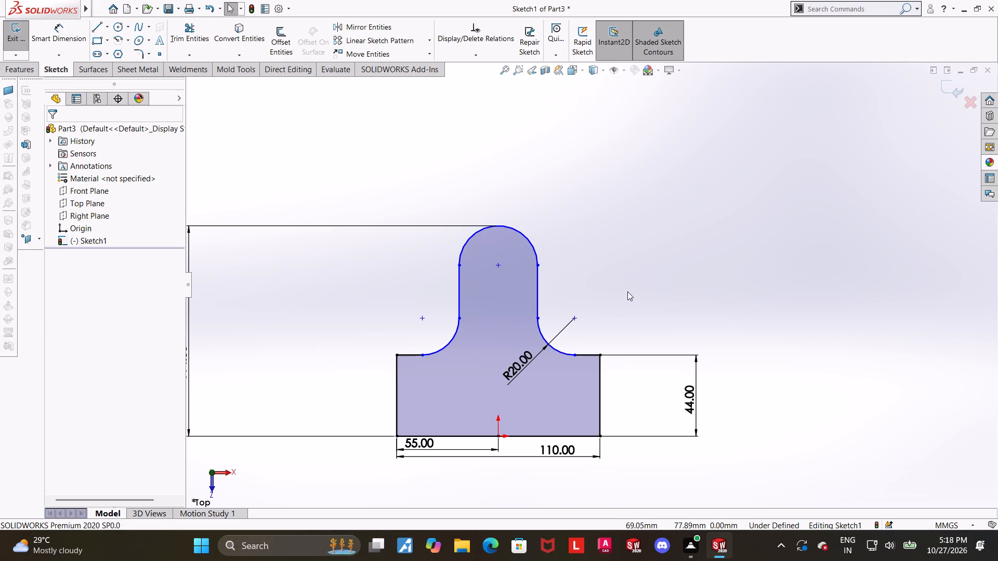
scroll(615, 286, "down", 1)
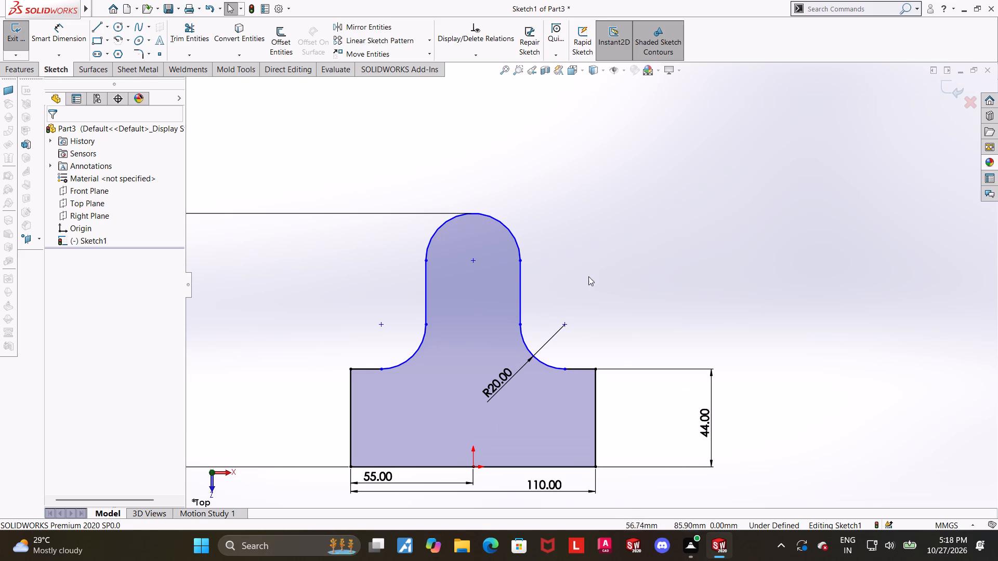
left_click(71, 20)
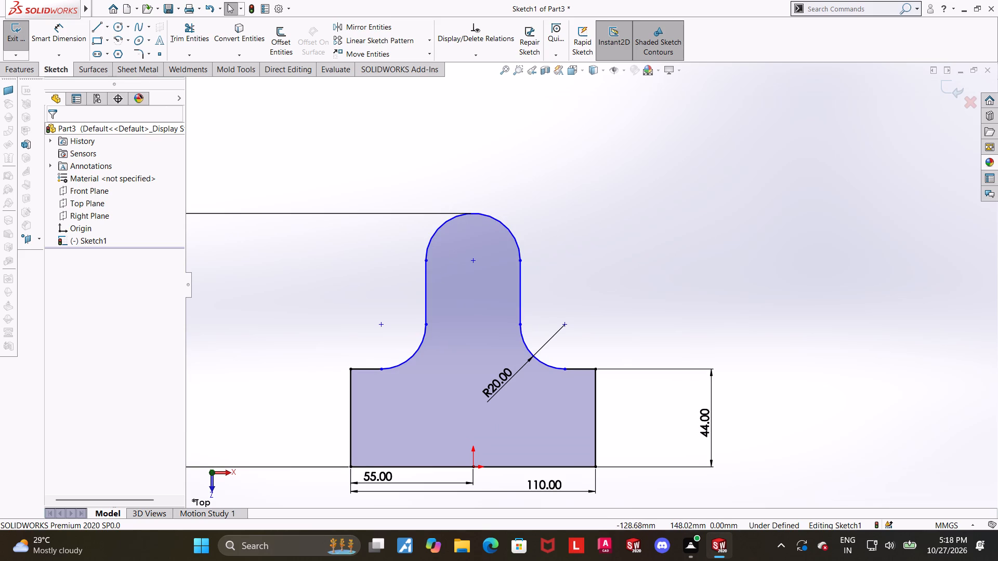
left_click(73, 35)
left_click(425, 290)
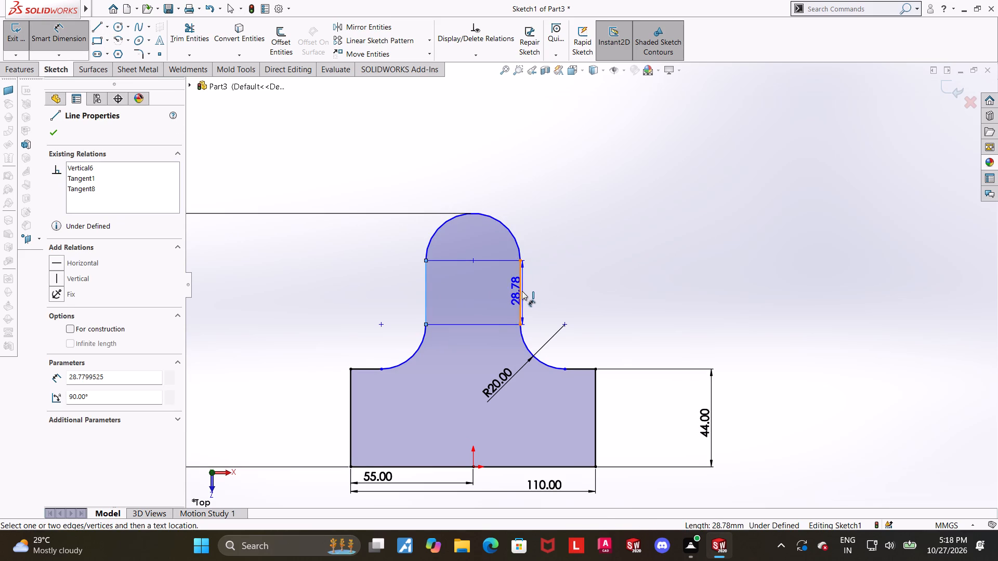
left_click(522, 291)
left_click(464, 172)
type("44")
key("Return")
key("Escape")
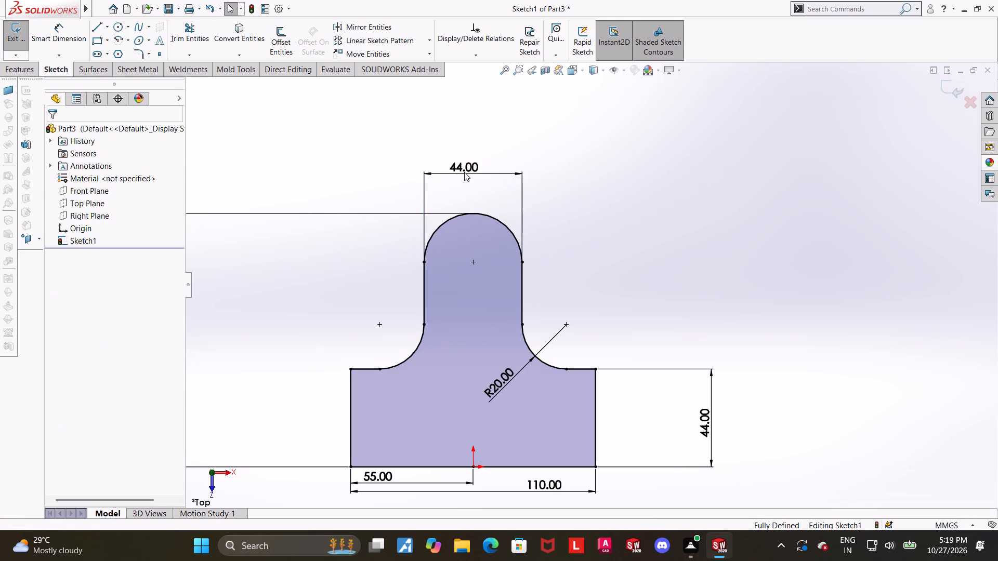
left_click(830, 312)
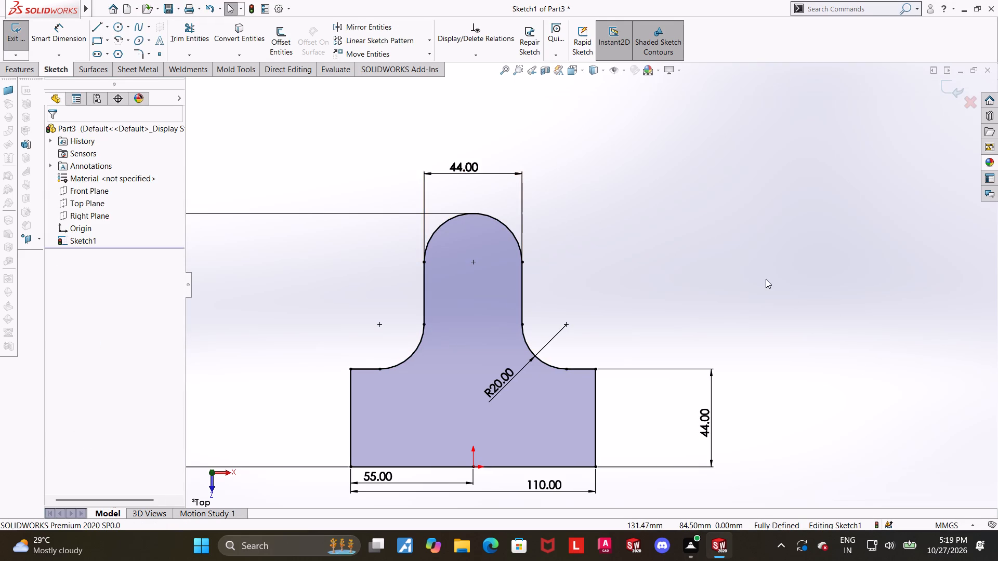
Sketch a vertical straight slot down from the stem's top arc center, about 25 mm between centers and 34 mm wide.
scroll(735, 283, "up", 1)
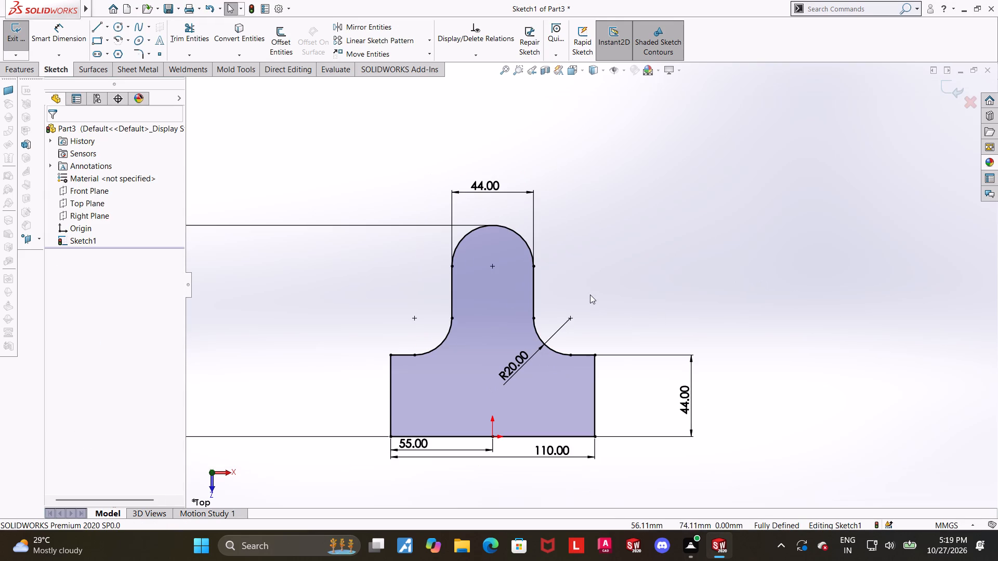
scroll(575, 291, "down", 1)
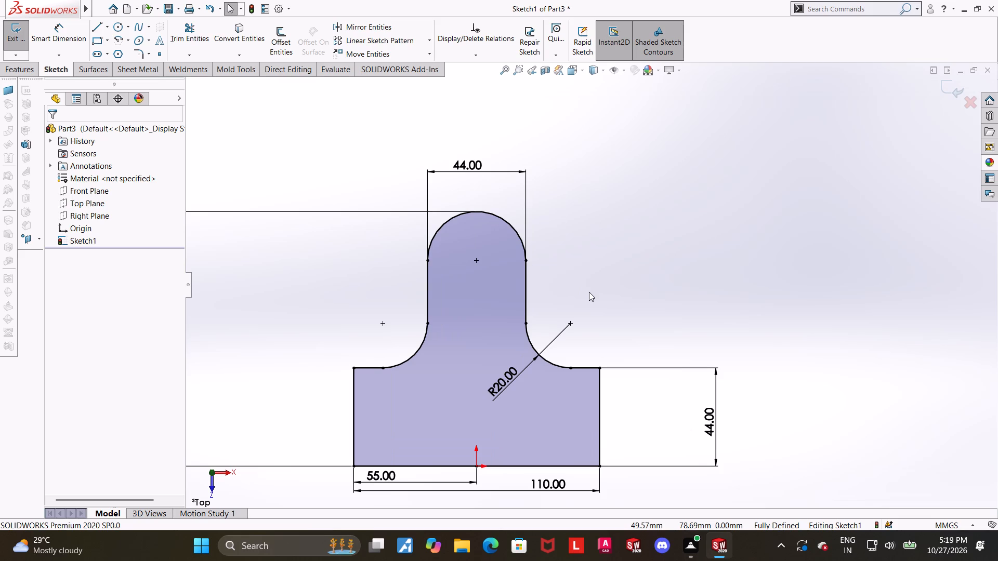
scroll(589, 292, "up", 1)
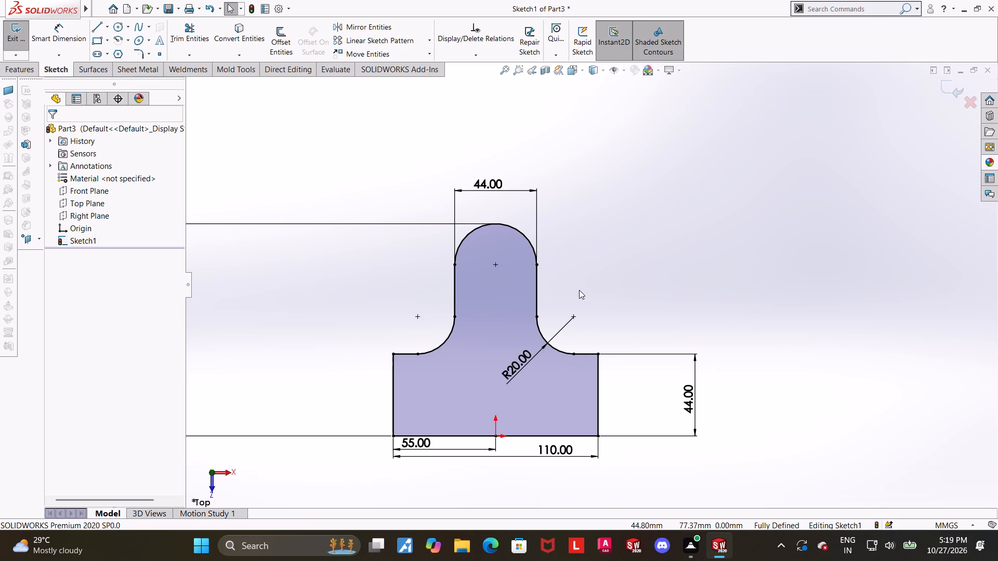
scroll(613, 262, "down", 1)
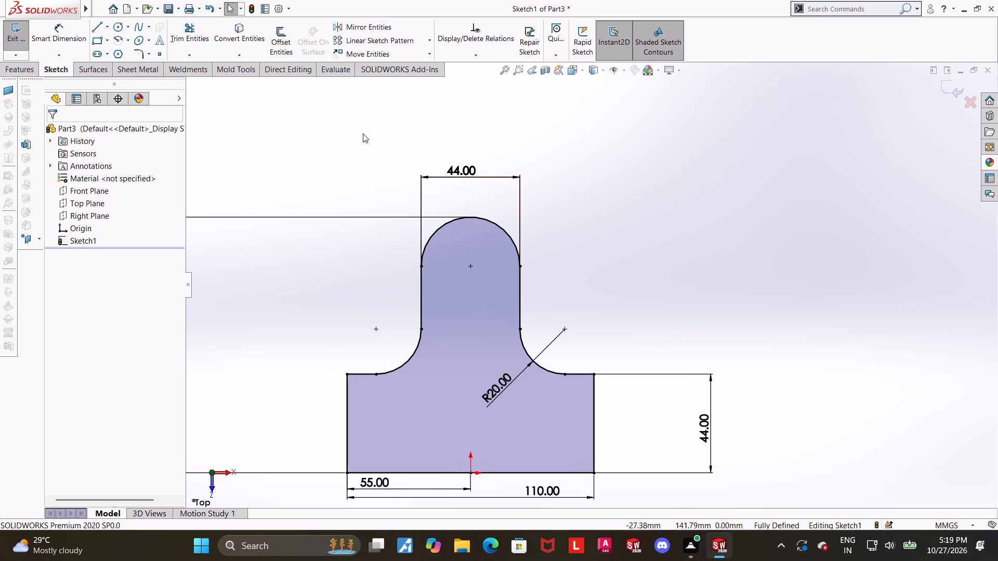
left_click(91, 55)
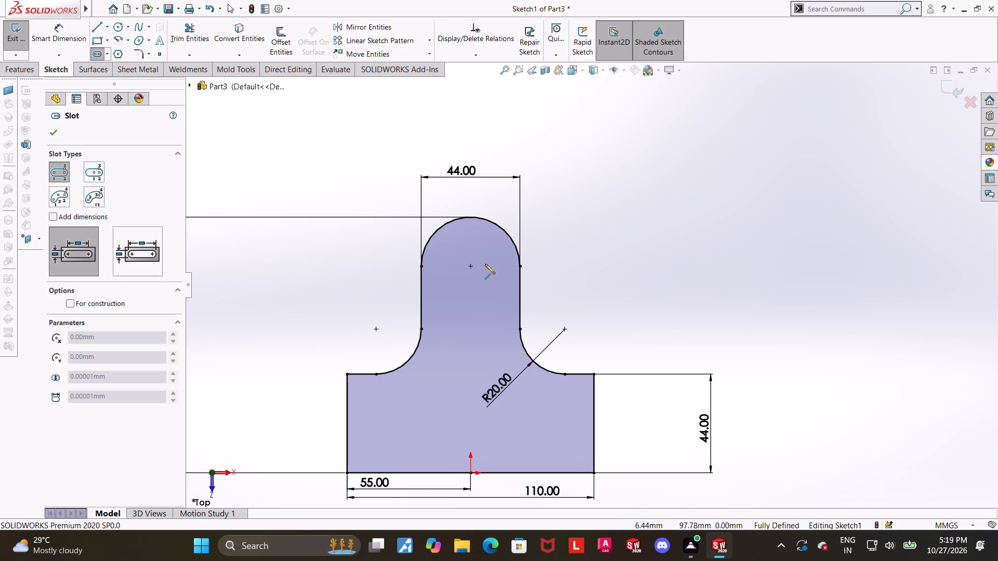
left_click(470, 265)
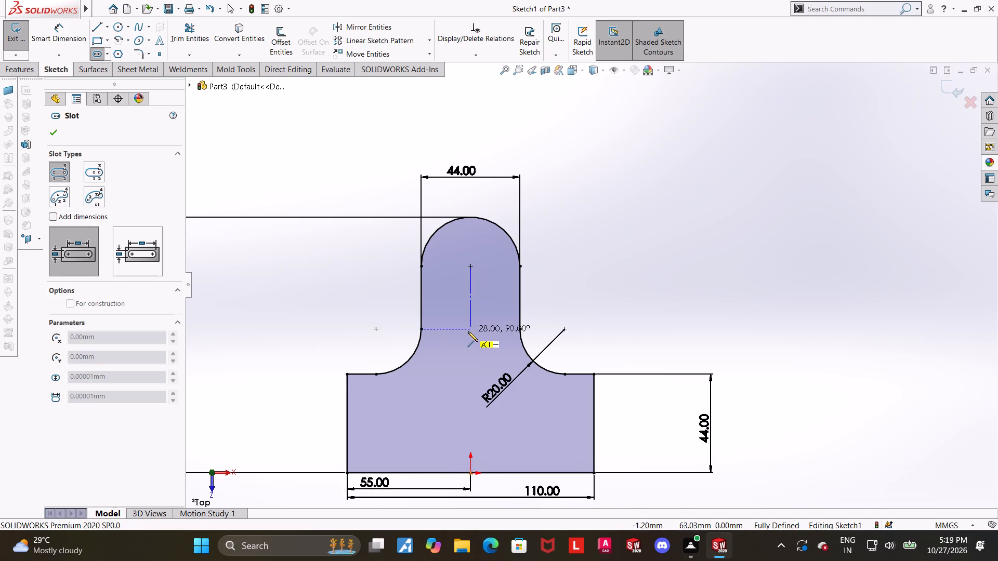
left_click(470, 323)
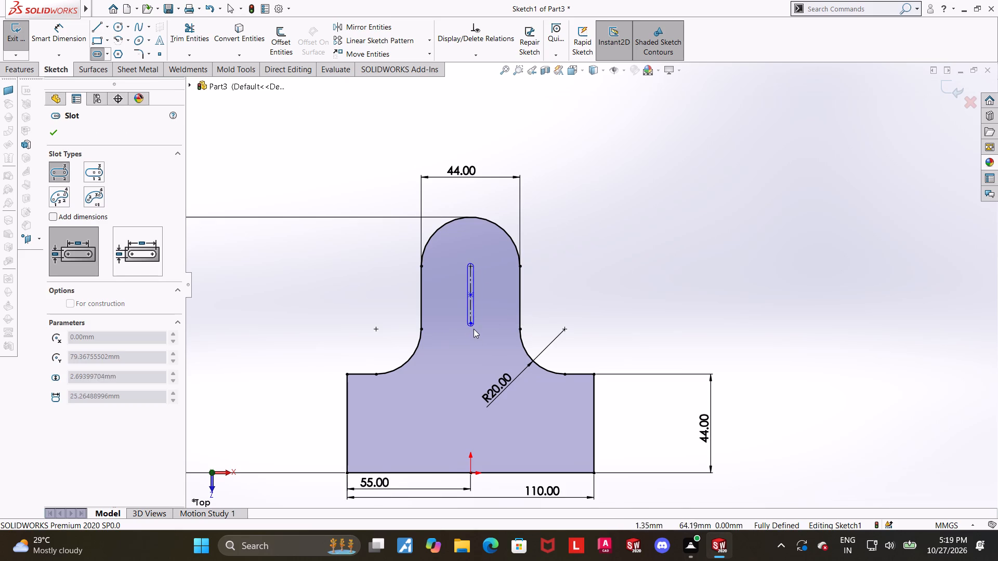
left_click(508, 350)
key("Escape")
Dimension the slot's center-to-center distance as 20 mm.
left_click(46, 30)
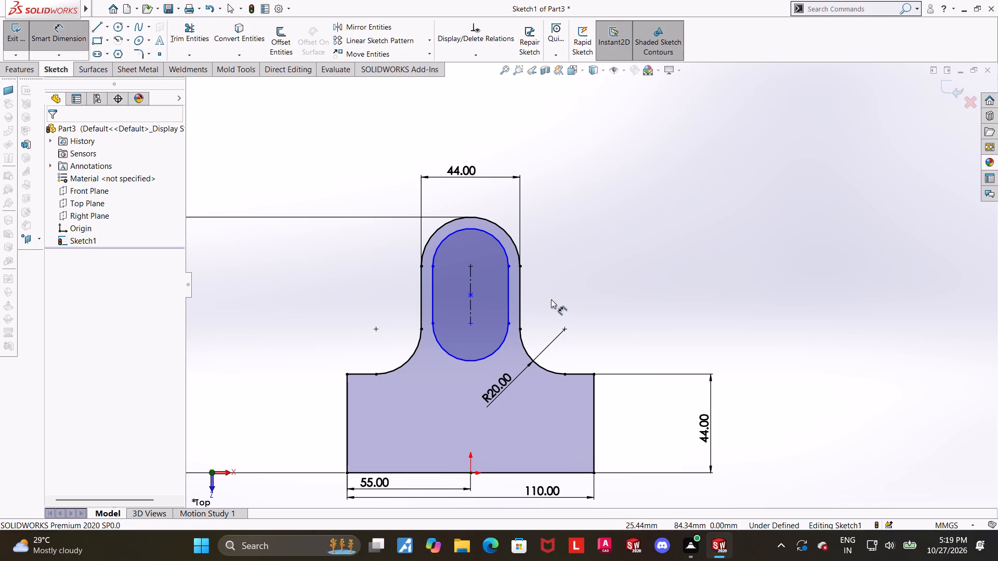
left_click(474, 265)
left_click(472, 322)
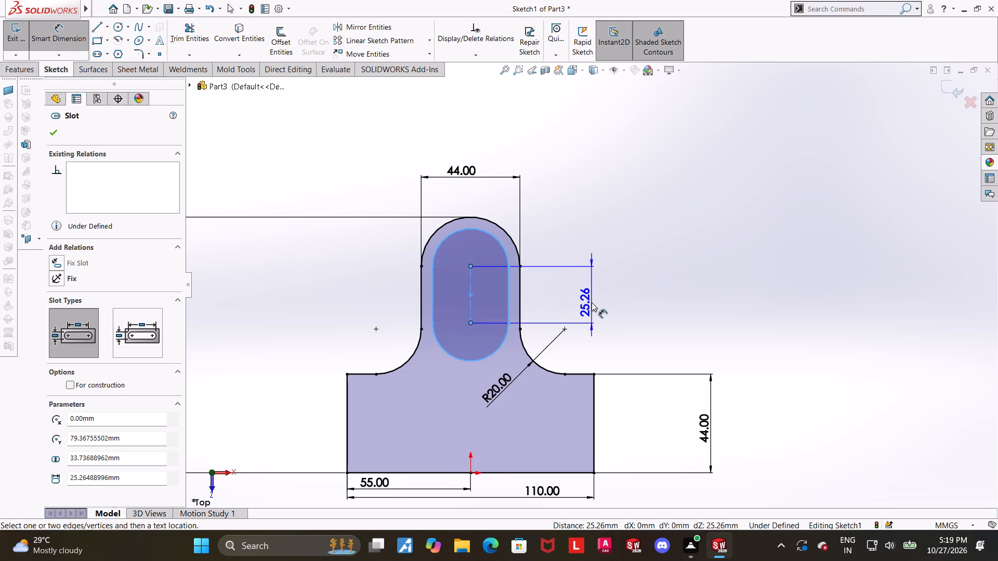
left_click(592, 302)
type("20")
key("Return")
key("Escape")
key("Escape")
left_click(781, 269)
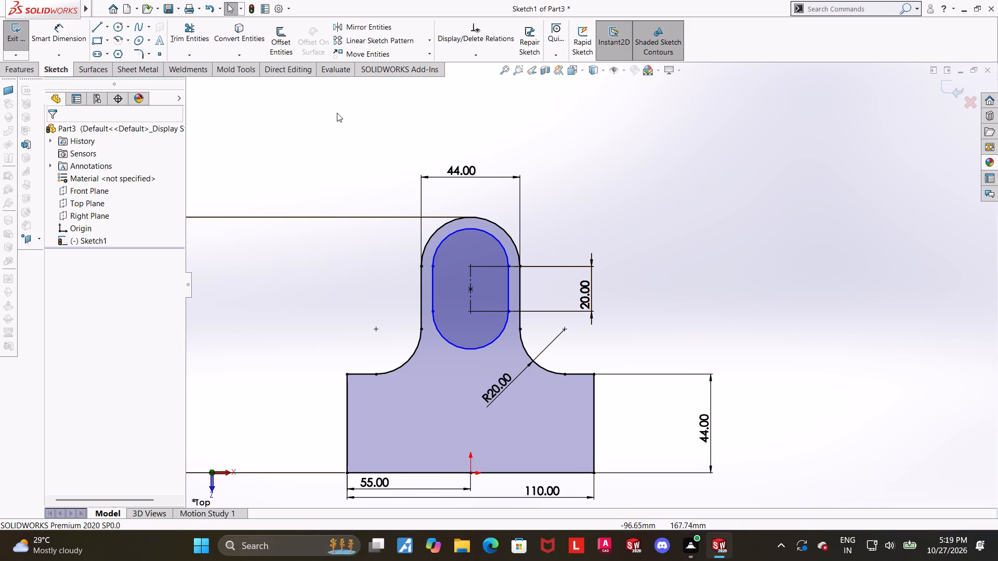
Make the slot's upper arc concentric with the stem's rounded top.
left_click(494, 223)
left_click(489, 234, "ctrl")
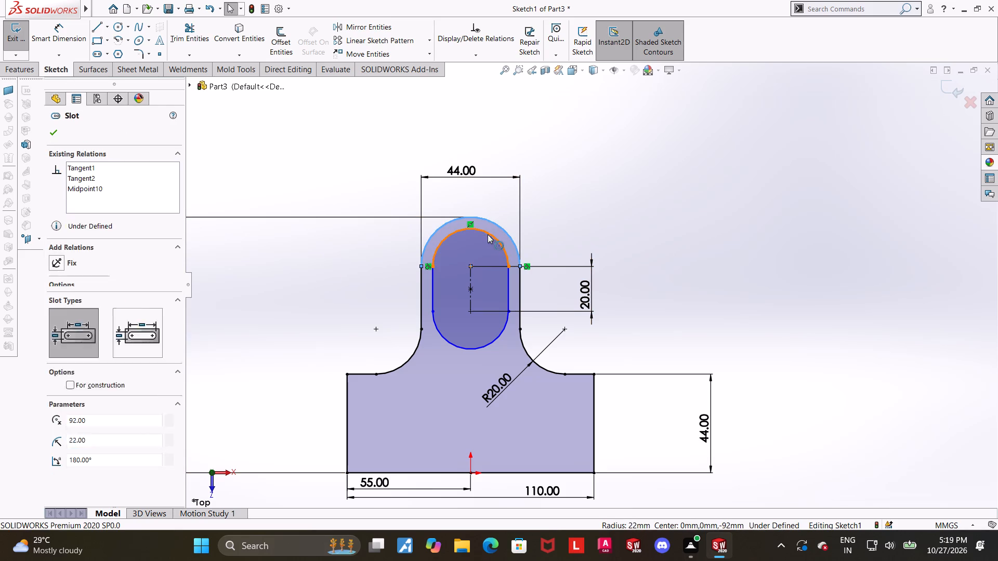
left_click(56, 360)
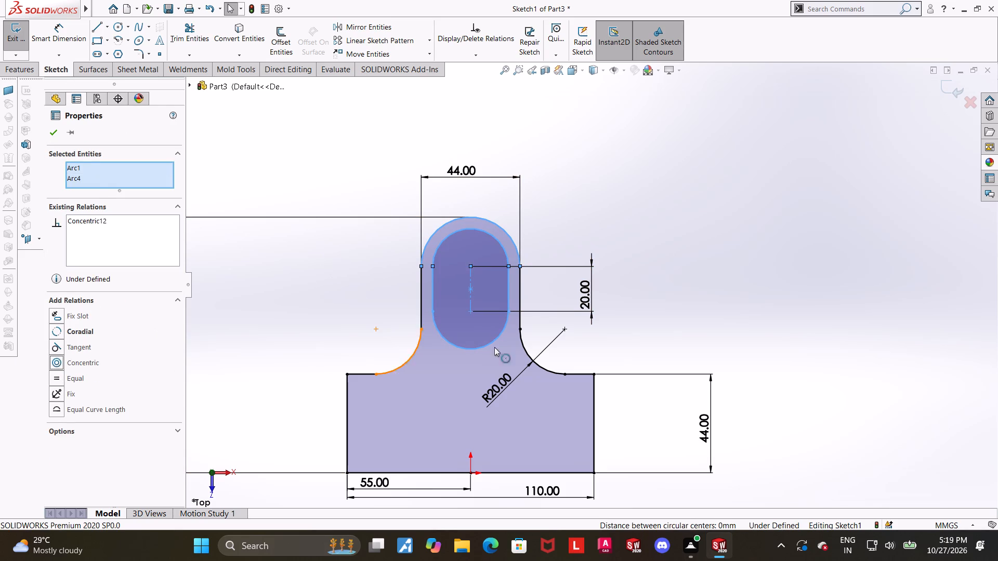
left_click(739, 297)
Narrow the slot and dimension its upper end arc with an 11 mm radius.
scroll(706, 286, "up", 1)
scroll(515, 242, "down", 2)
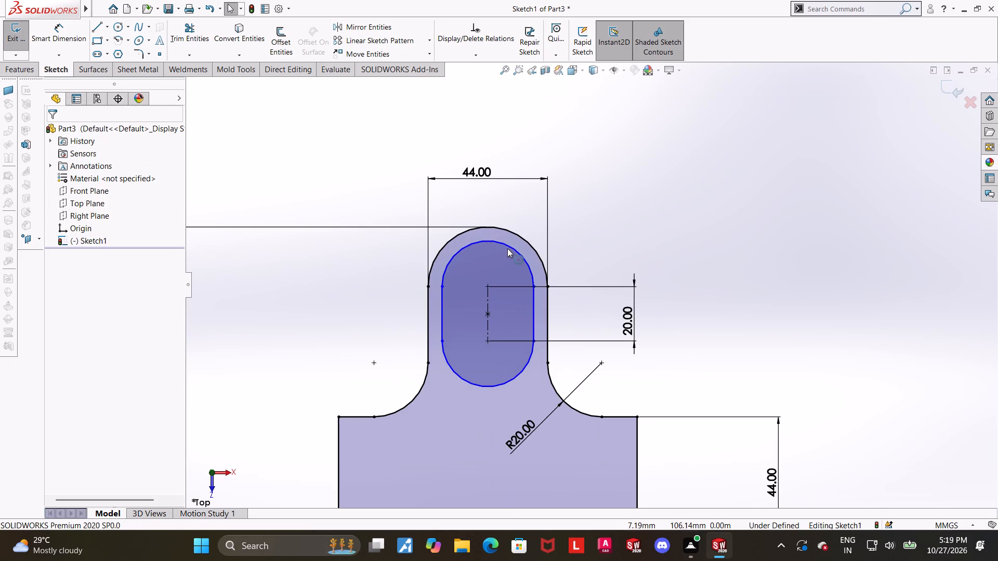
left_click_drag(508, 247, 503, 265)
key("Escape")
left_click(43, 30)
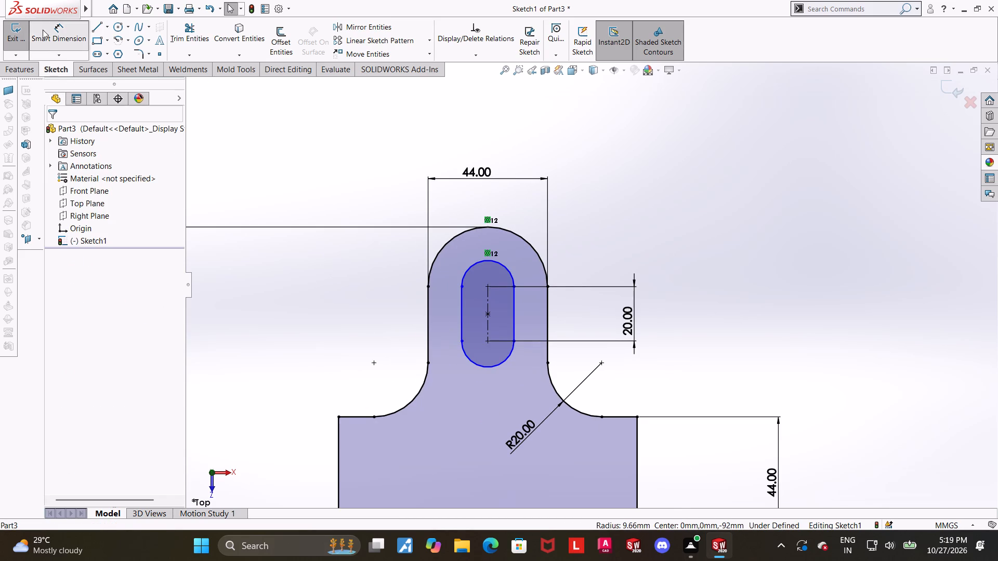
left_click(510, 271)
left_click(589, 229)
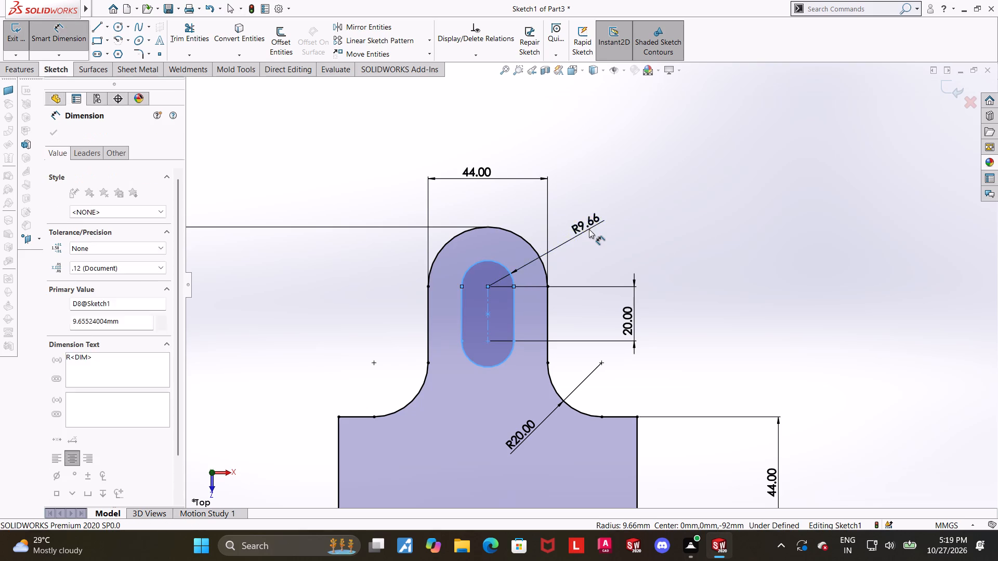
type("11")
key("Return")
key("Escape")
key("Escape")
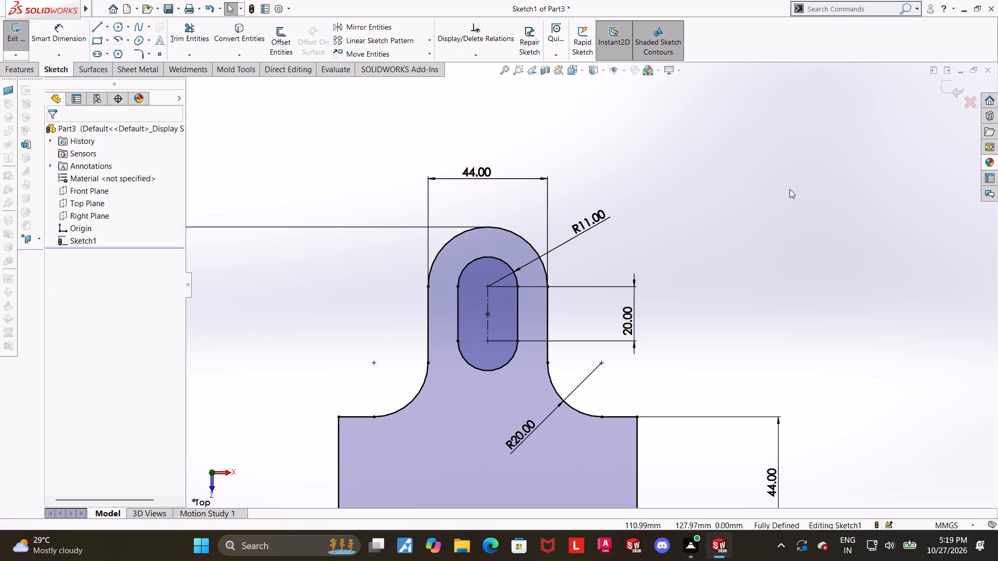
left_click(763, 208)
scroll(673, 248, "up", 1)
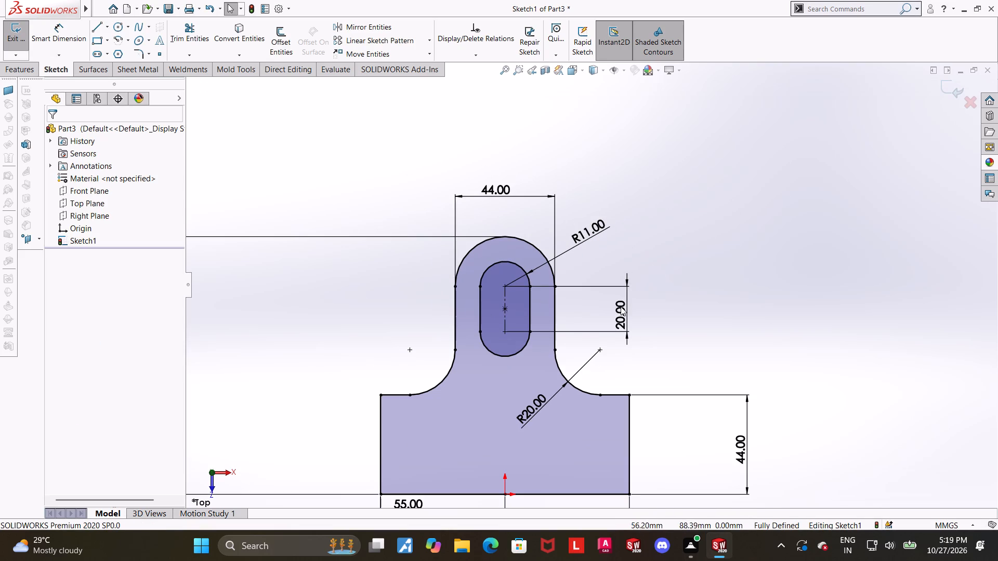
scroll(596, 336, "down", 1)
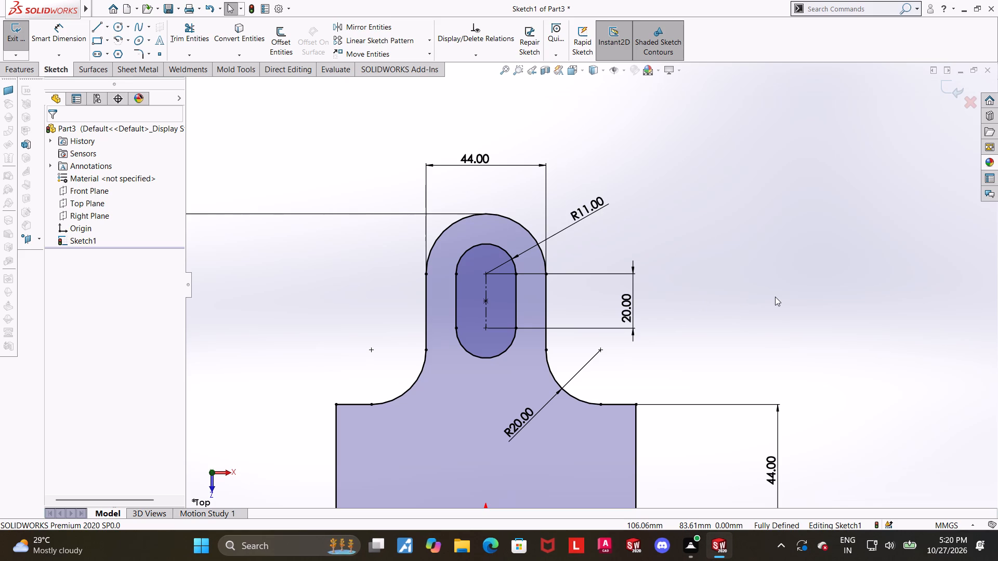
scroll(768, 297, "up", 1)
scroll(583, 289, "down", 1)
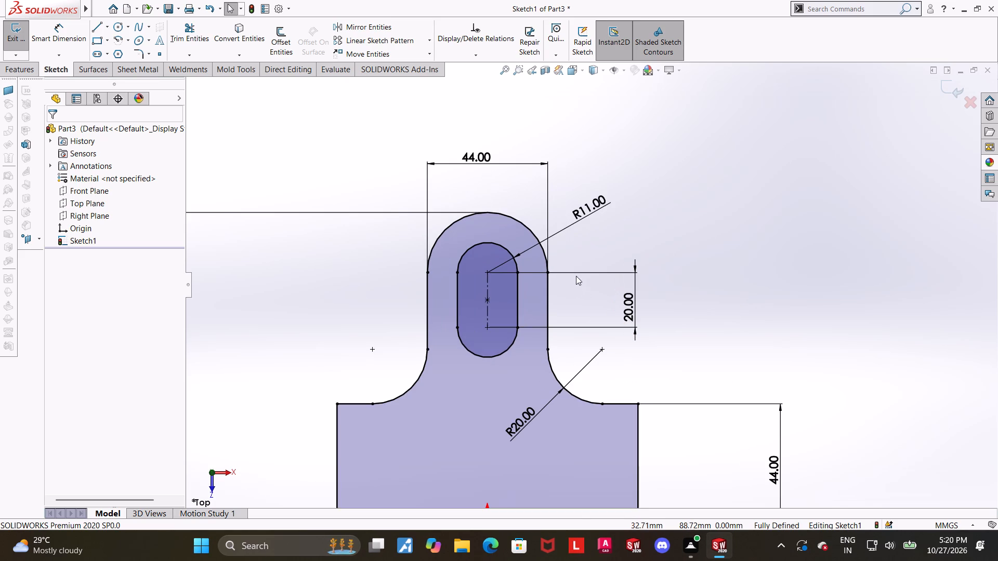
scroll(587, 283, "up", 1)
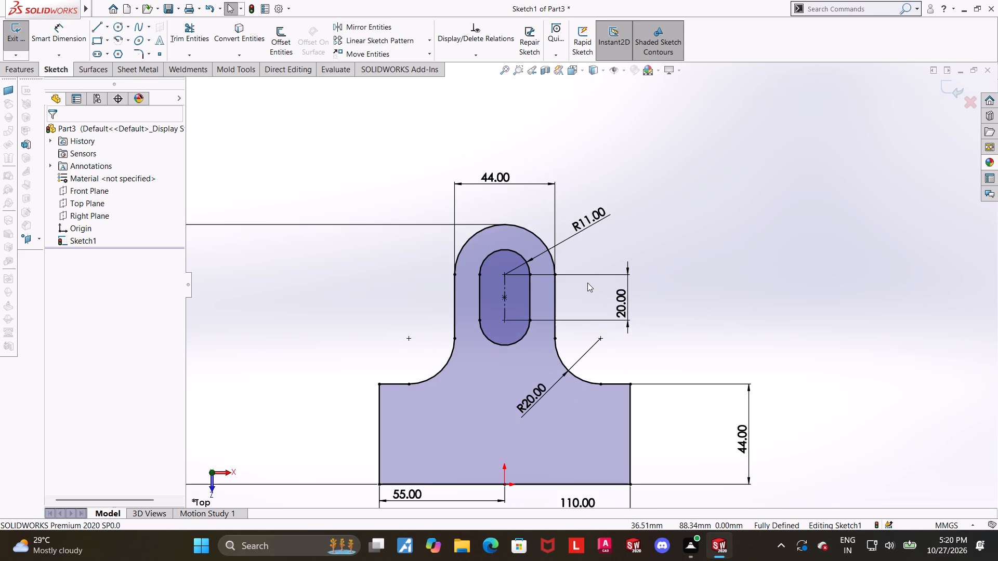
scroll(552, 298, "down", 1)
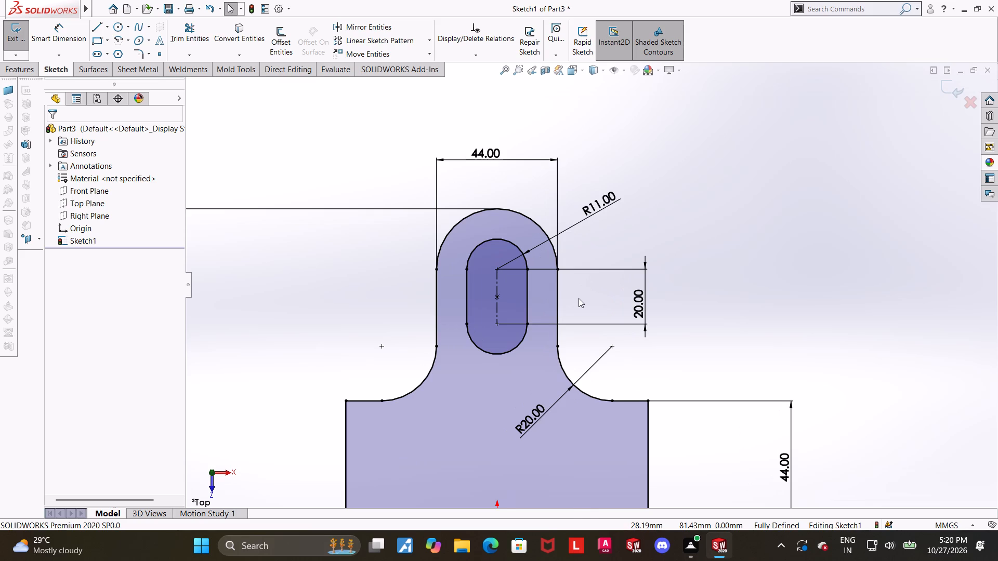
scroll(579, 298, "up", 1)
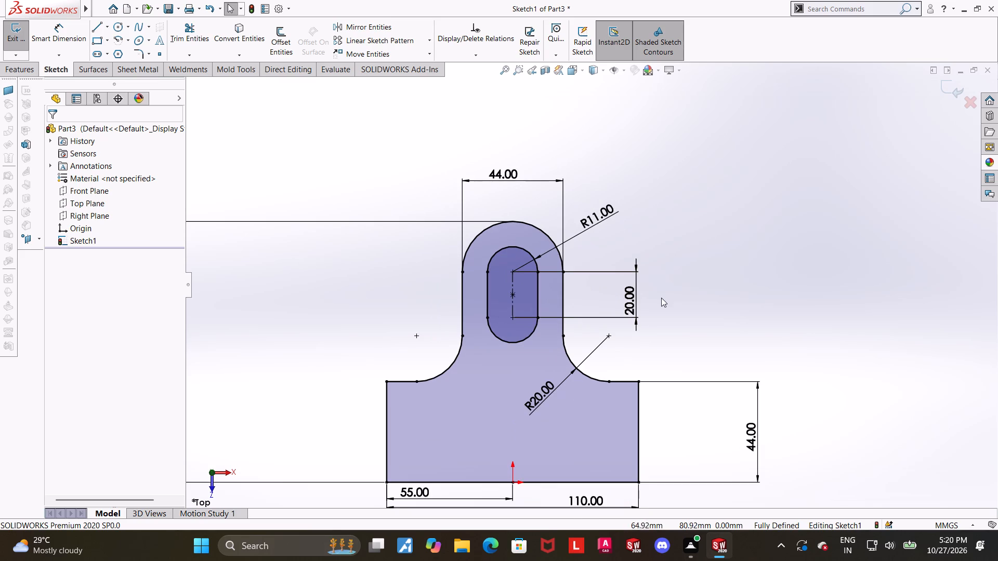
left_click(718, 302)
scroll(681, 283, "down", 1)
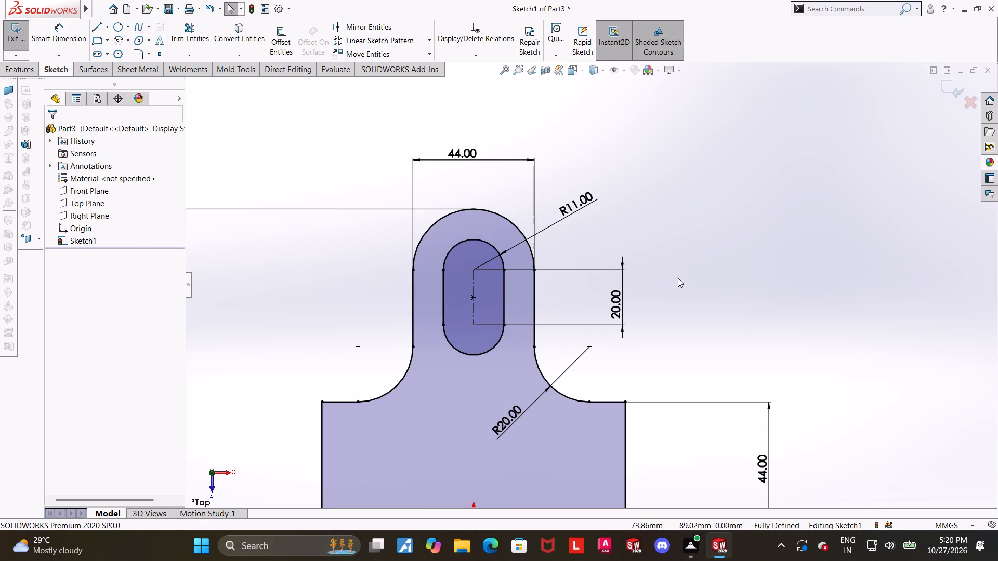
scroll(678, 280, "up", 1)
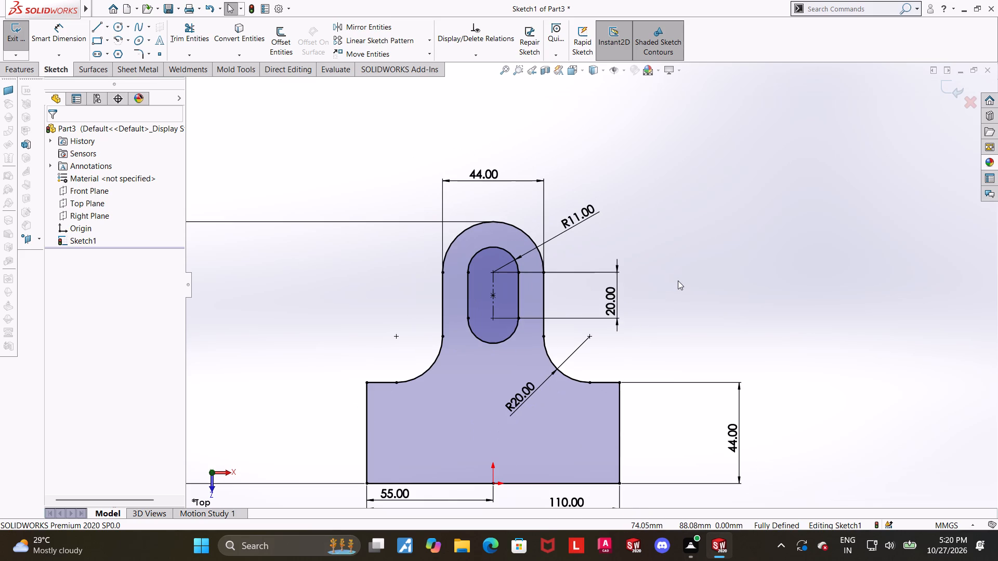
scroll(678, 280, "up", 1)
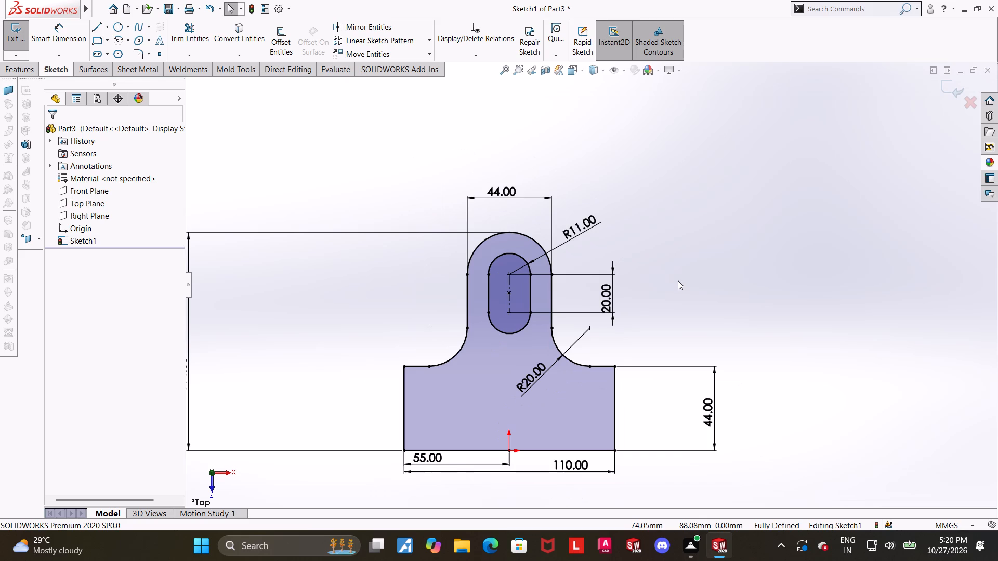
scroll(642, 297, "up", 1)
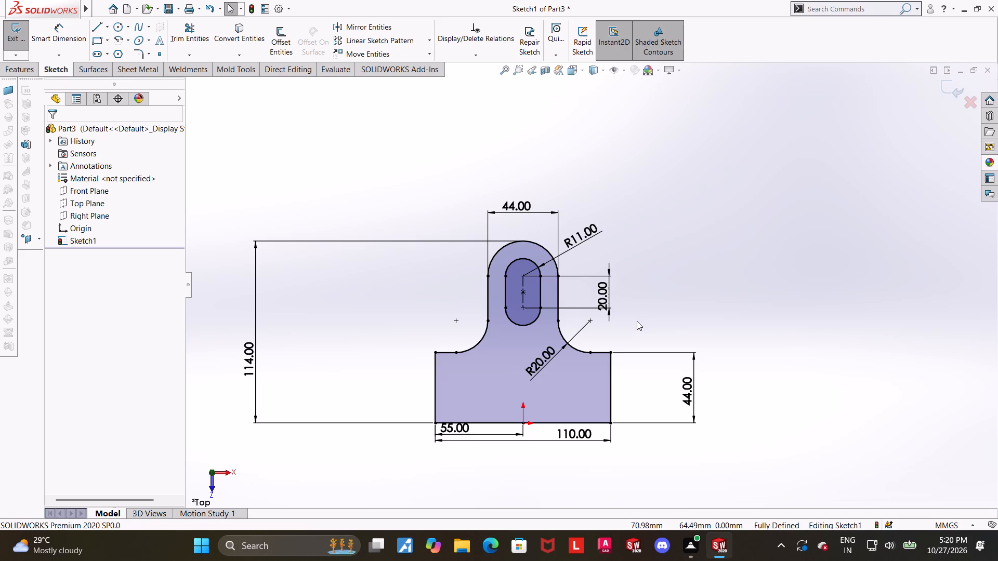
Exit the profile sketch and extrude it as a 14 mm thick blind boss.
scroll(666, 303, "up", 1)
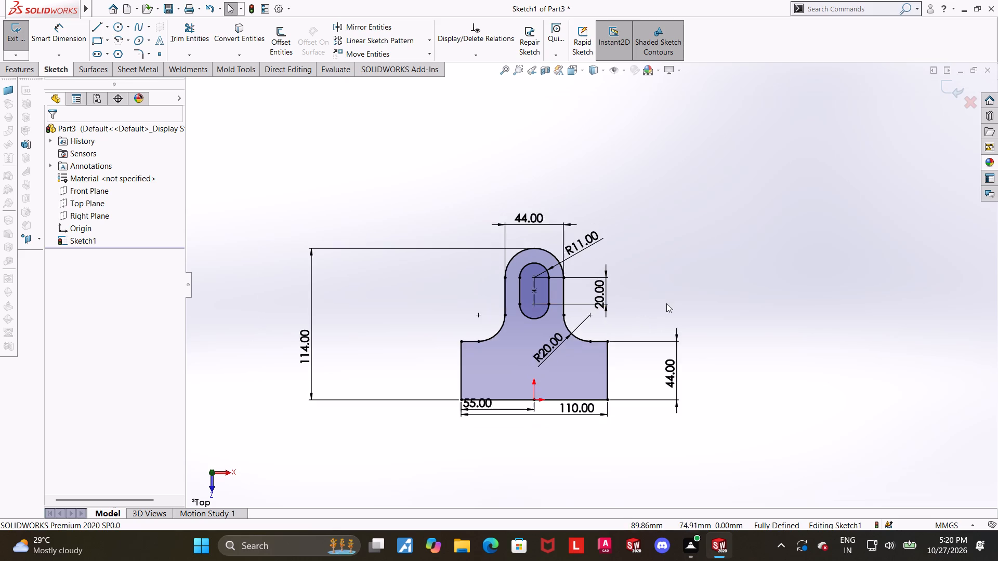
scroll(620, 304, "down", 1)
scroll(495, 309, "down", 1)
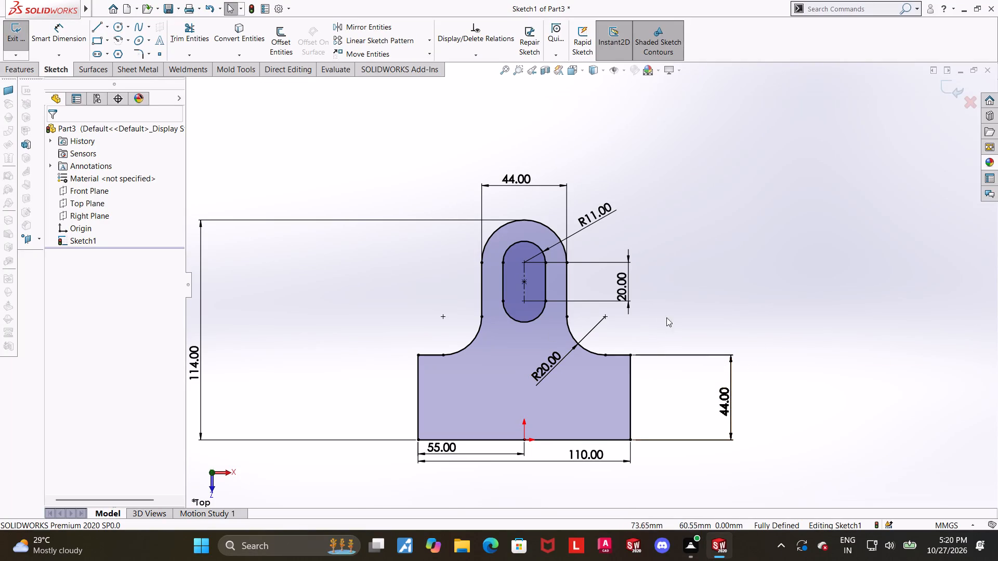
left_click(953, 83)
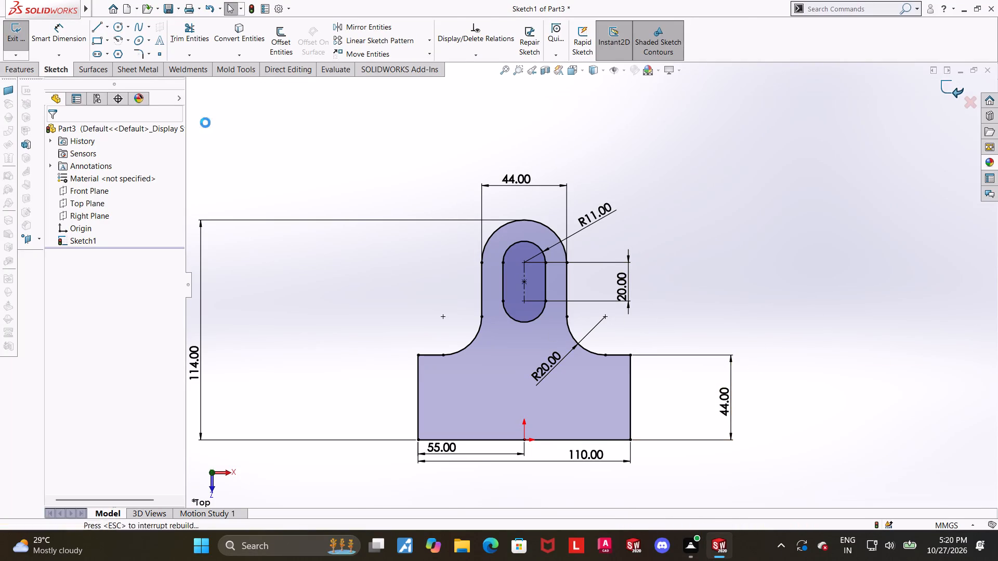
left_click(33, 75)
left_click(24, 38)
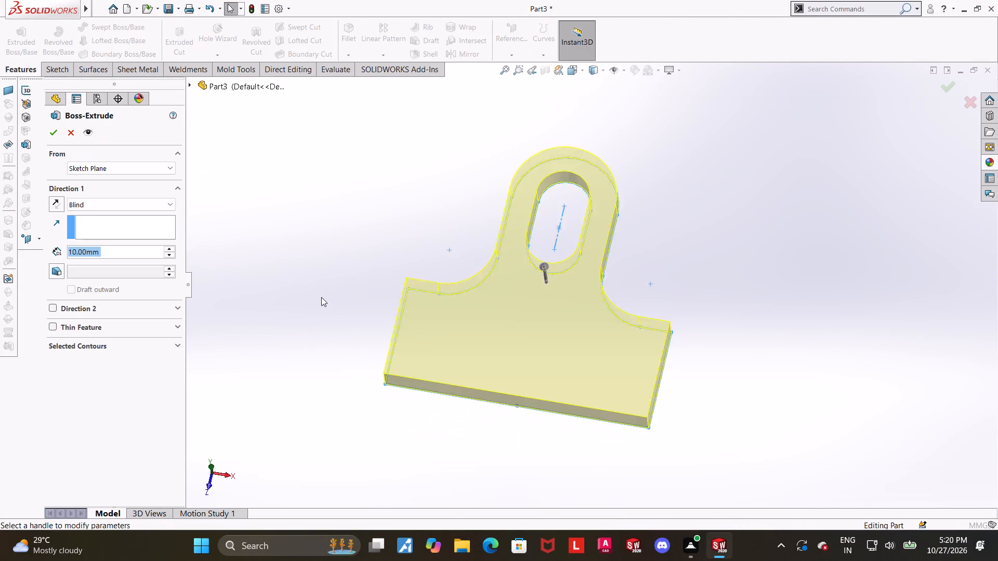
key("1")
key("4")
key("Return")
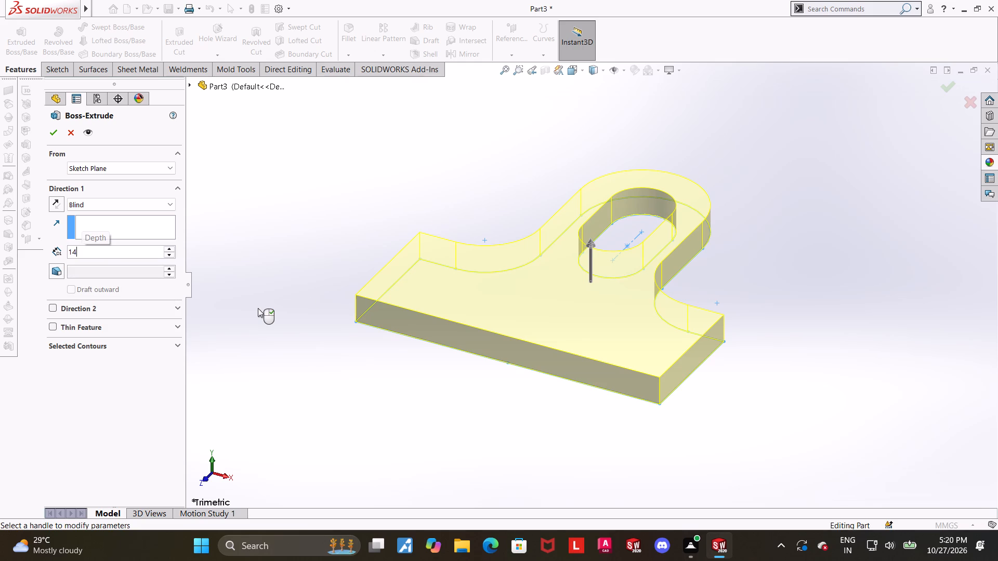
left_click(46, 128)
left_click(358, 360)
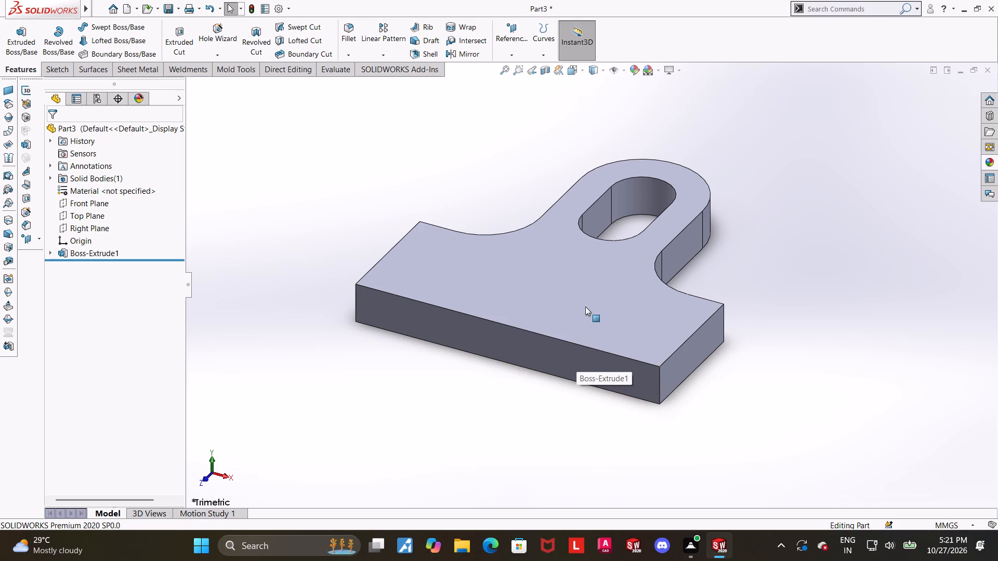
Inspect the extruded plate, its slot and its side faces from several angles and distances.
scroll(610, 296, "up", 1)
scroll(610, 296, "down", 1)
middle_click_drag(610, 296, 637, 304)
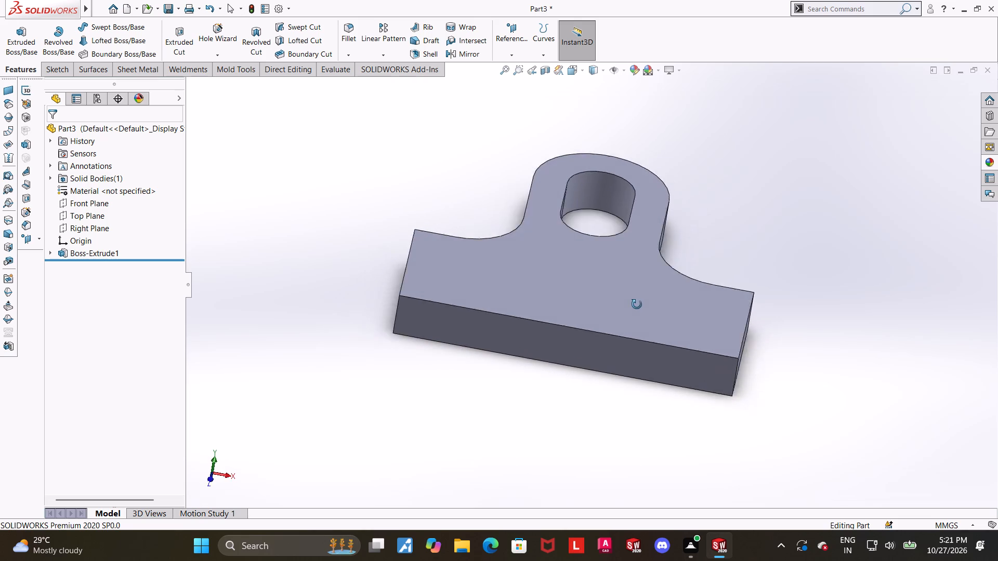
middle_click_drag(637, 304, 605, 320)
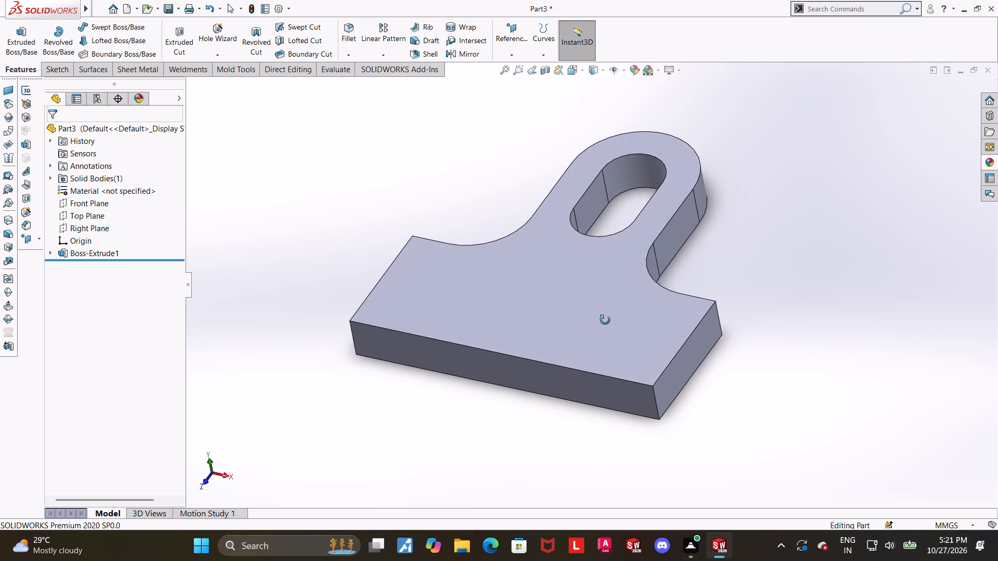
middle_click_drag(605, 320, 602, 317)
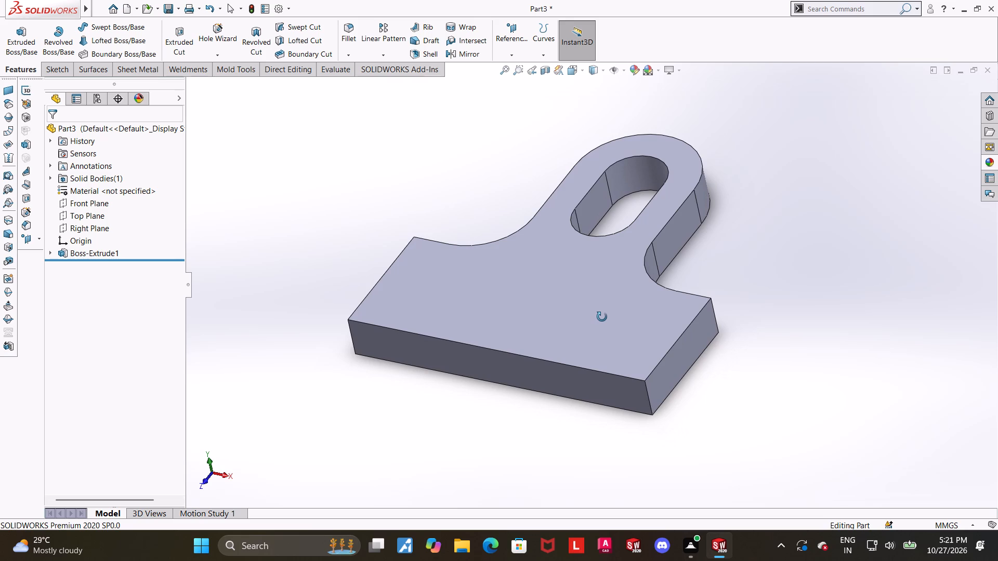
middle_click_drag(602, 317, 601, 316)
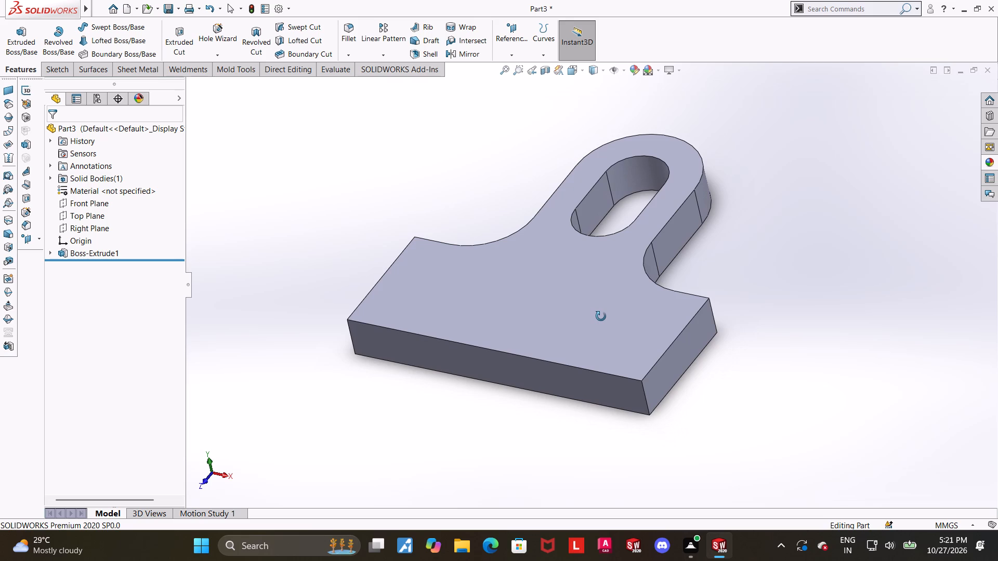
middle_click_drag(601, 316, 600, 317)
scroll(589, 323, "up", 1)
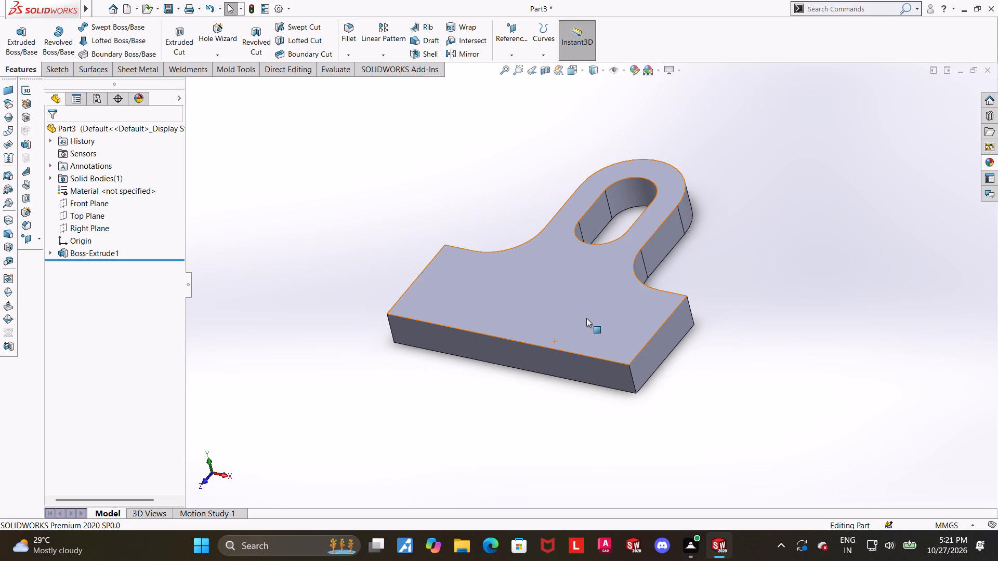
scroll(572, 321, "down", 1)
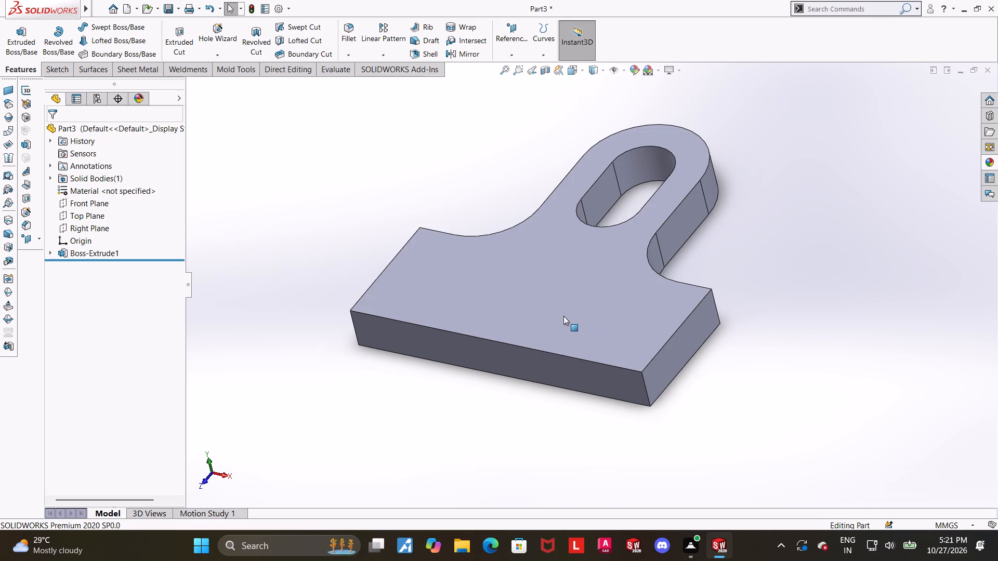
scroll(566, 302, "up", 1)
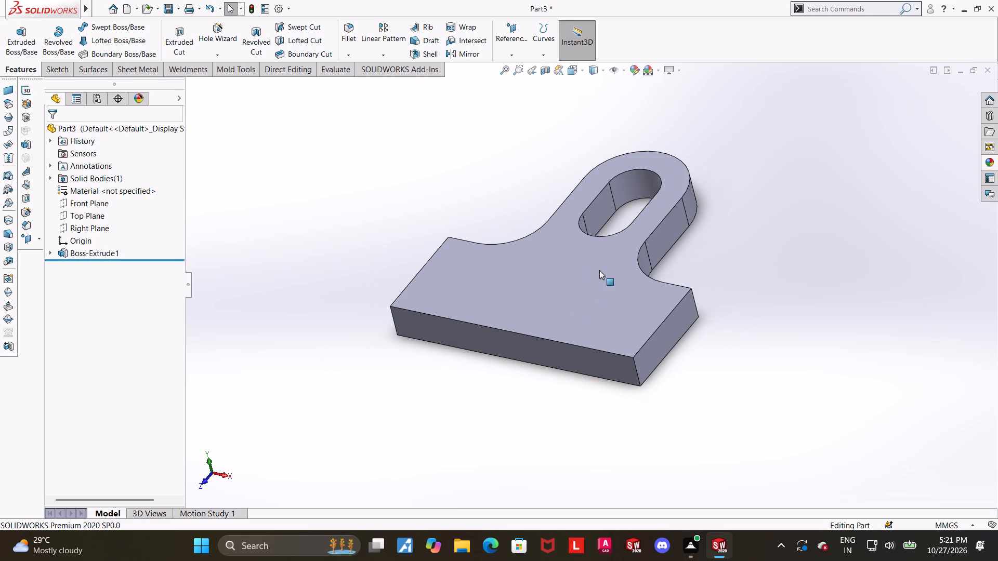
scroll(599, 270, "down", 2)
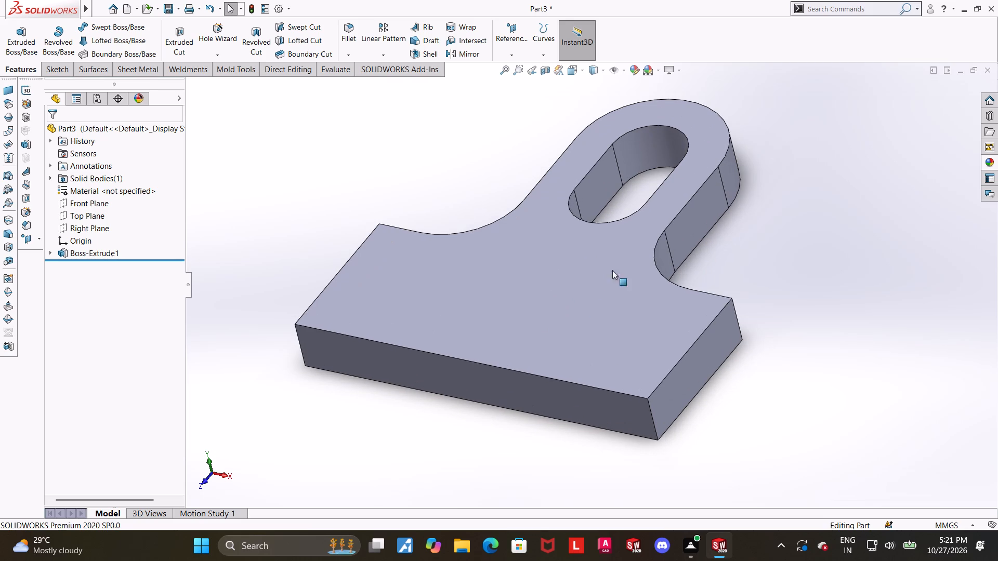
scroll(755, 269, "down", 1)
scroll(739, 270, "up", 2)
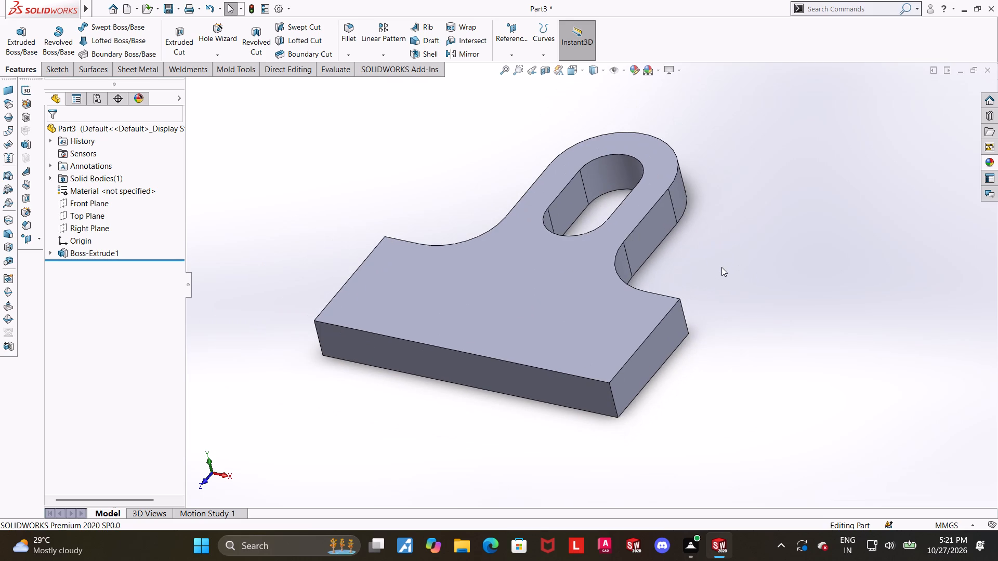
scroll(652, 236, "down", 1)
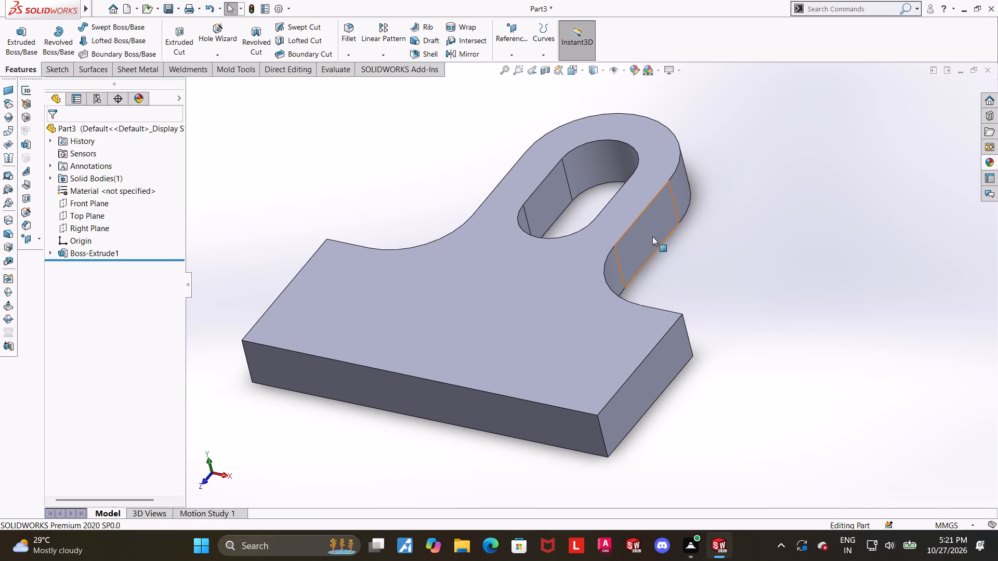
scroll(669, 243, "down", 1)
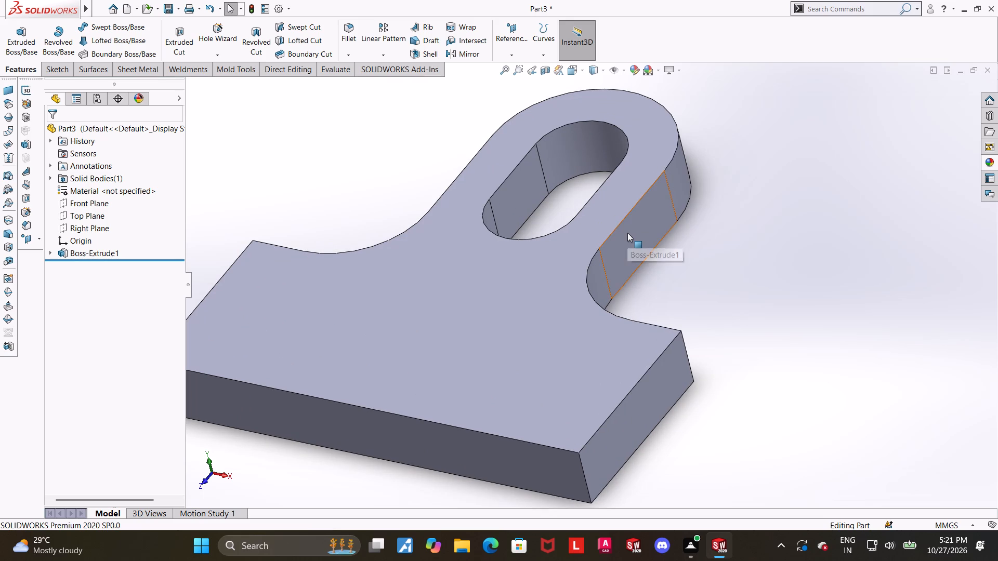
Start a new sketch on the plate's top face, viewed normal to the sketch plane.
left_click(480, 335)
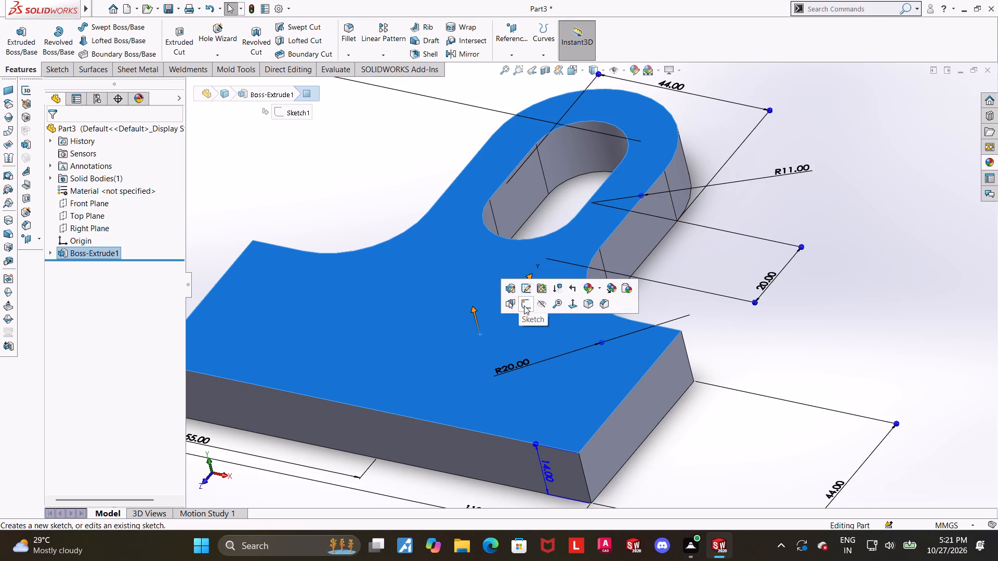
left_click(526, 306)
left_click(69, 271)
left_click(88, 260)
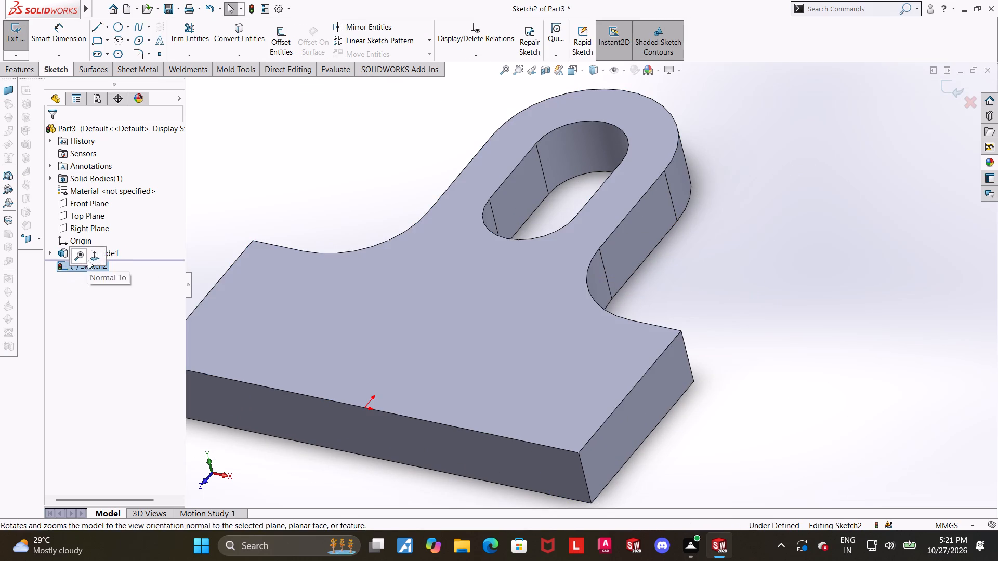
Sketch two level circles on the base, centers about 64 mm apart, the left one about 18.6 mm in radius and the right one smaller.
left_click(117, 29)
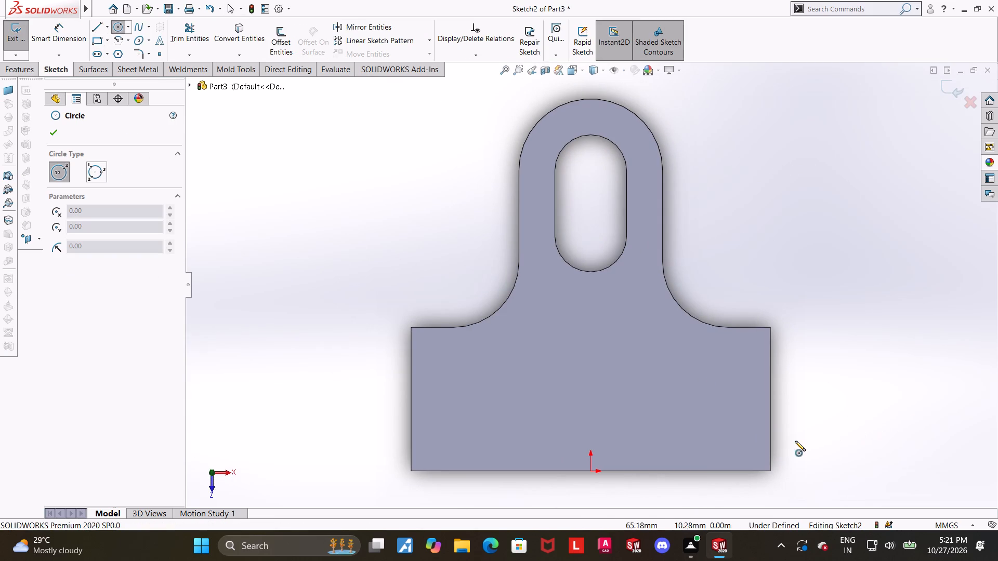
left_click(707, 423)
left_click(748, 425)
key("Escape")
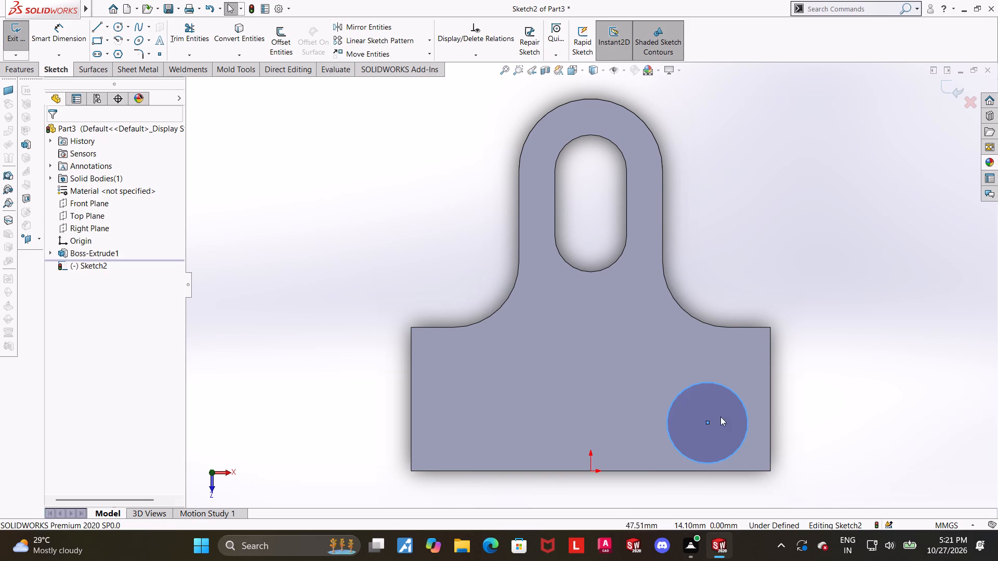
left_click(114, 29)
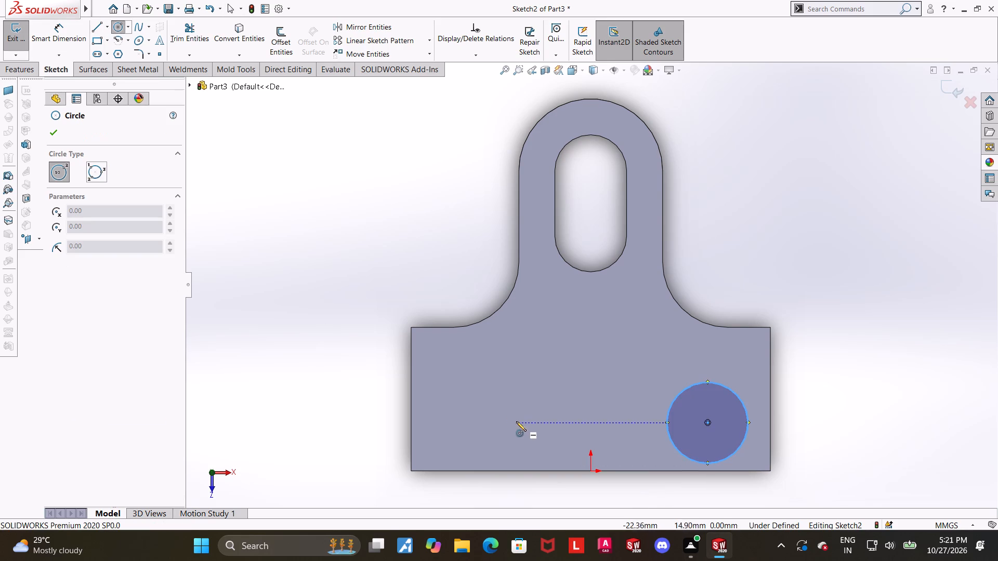
left_click(497, 422)
left_click(529, 371)
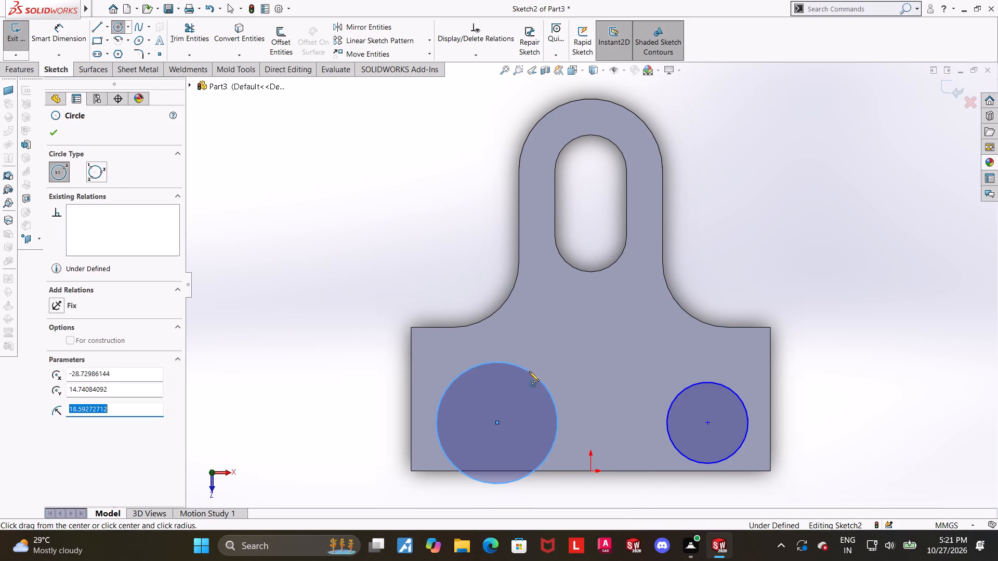
key("Escape")
Dimension the right circle's diameter as 23 mm.
left_click(59, 39)
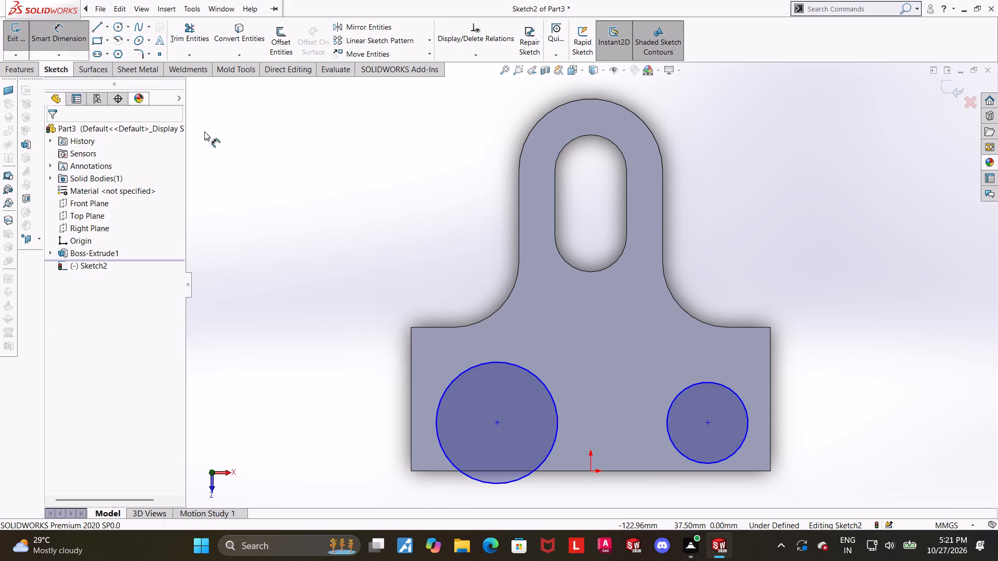
scroll(815, 351, "up", 1)
scroll(855, 366, "down", 1)
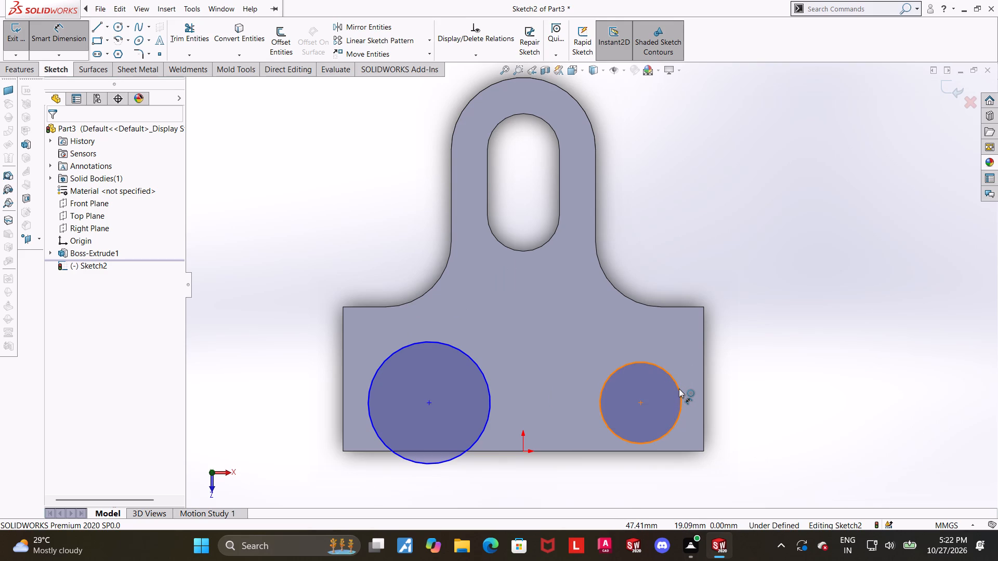
scroll(746, 393, "up", 1)
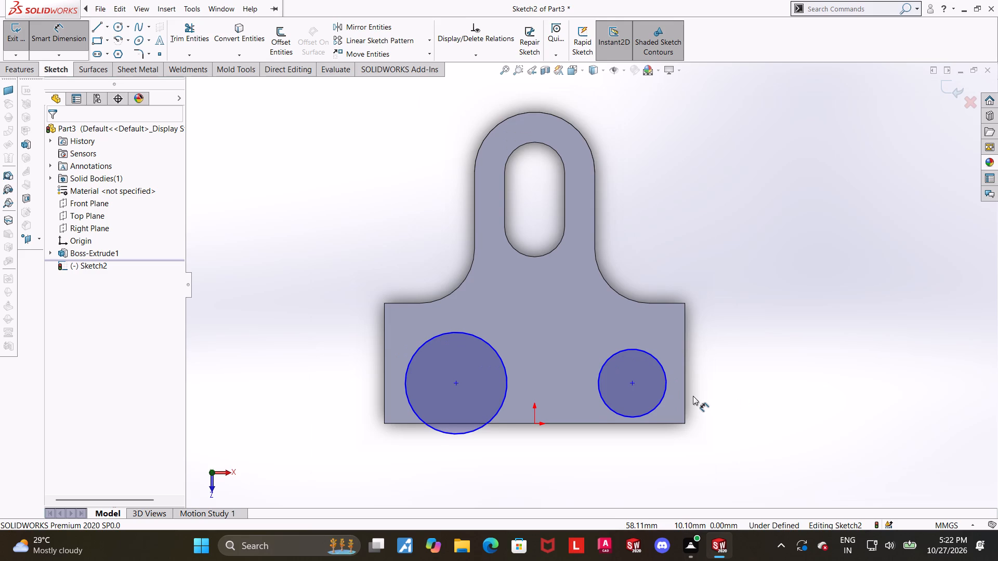
scroll(693, 396, "down", 1)
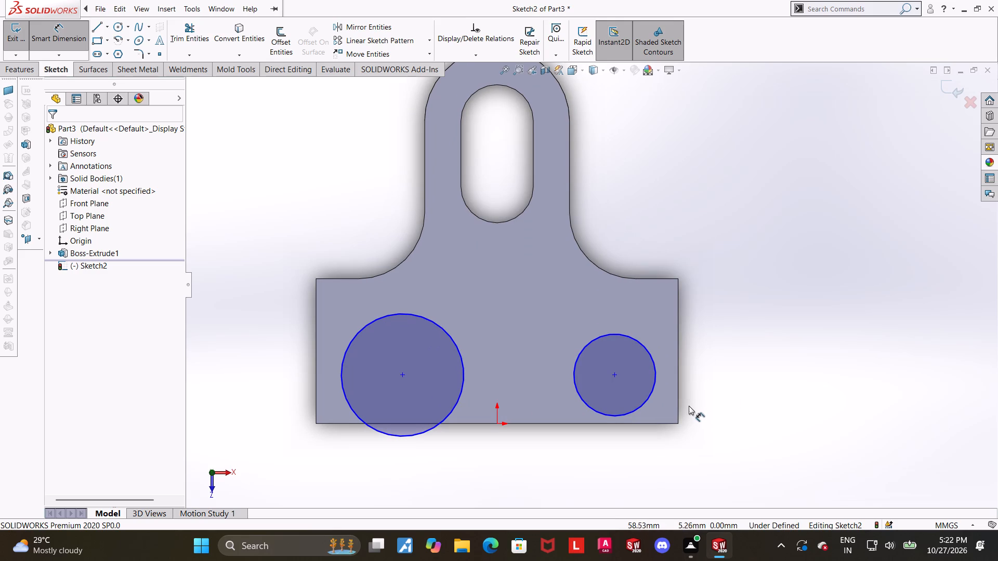
left_click(651, 395)
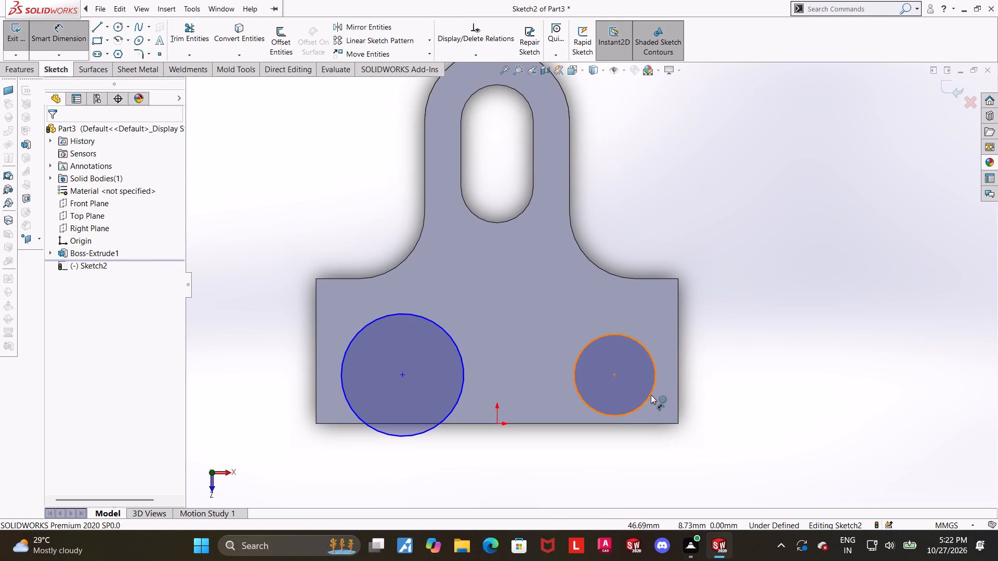
left_click(767, 387)
type("23")
key("Return")
key("Escape")
left_click_drag(852, 381, 854, 376)
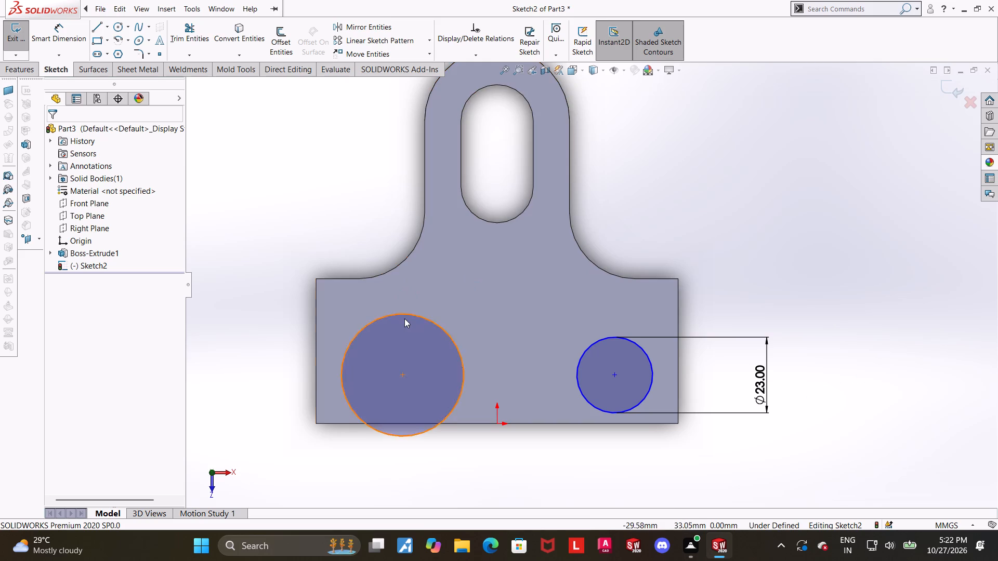
Make the left circle equal in size to the right circle.
left_click(409, 318, "ctrl")
left_click(623, 339, "ctrl")
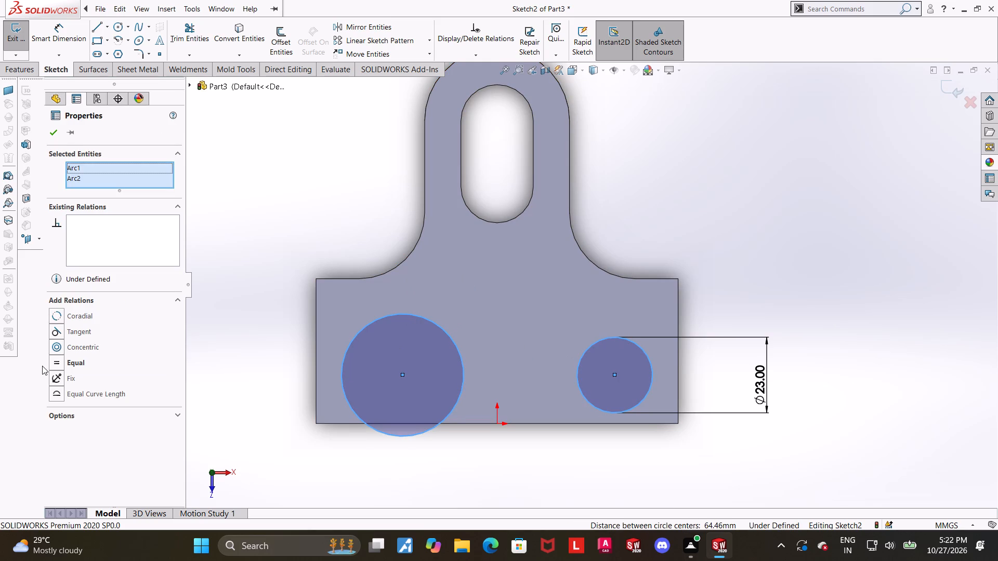
left_click(59, 363)
left_click(632, 462)
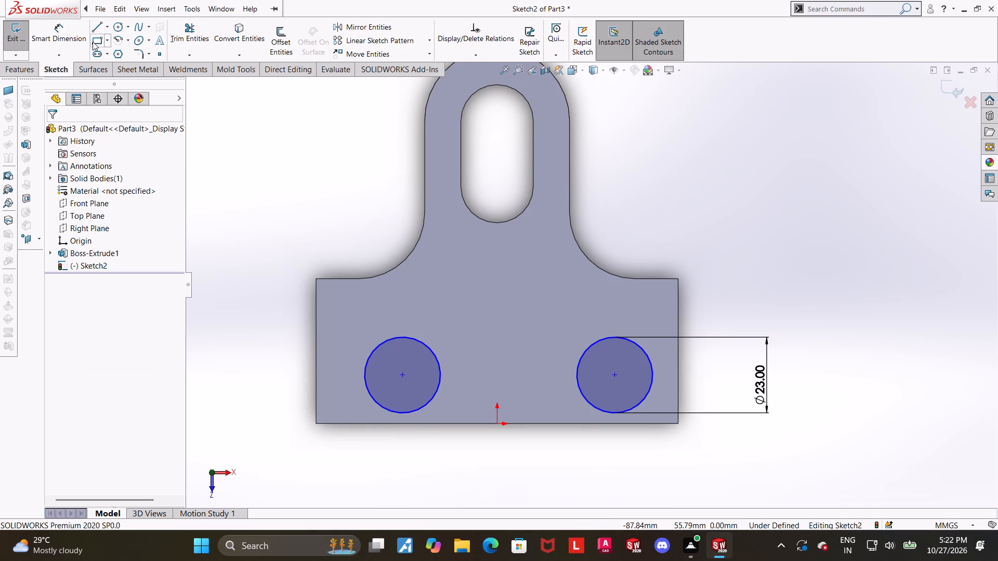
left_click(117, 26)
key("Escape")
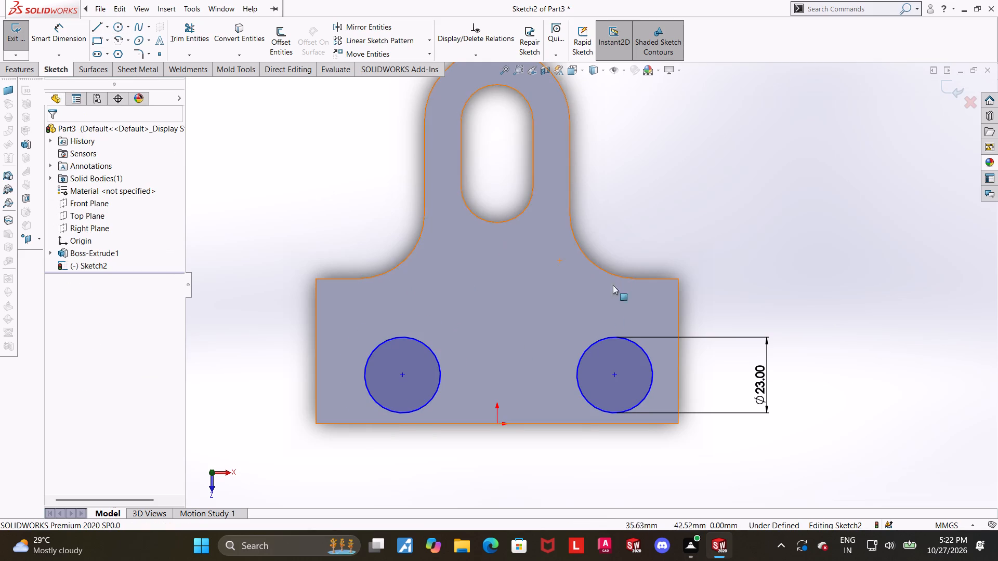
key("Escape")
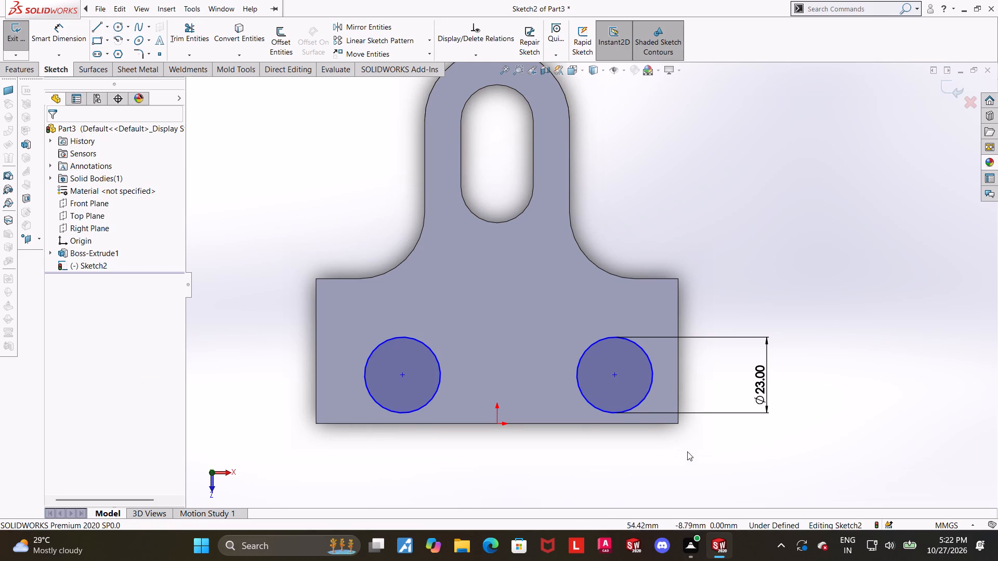
Dimension the horizontal distance between the two circle centers as 70 mm.
left_click(76, 26)
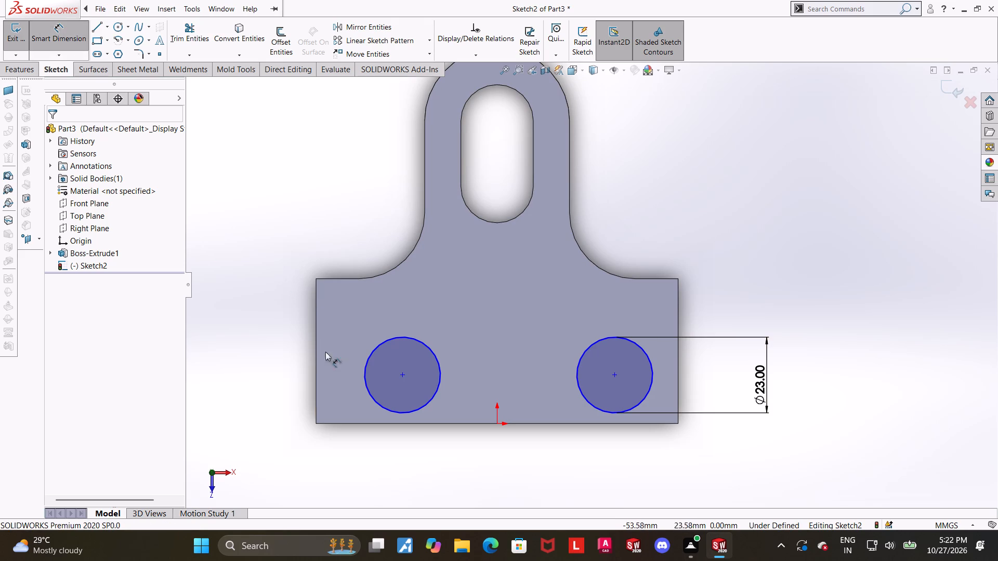
left_click(401, 374)
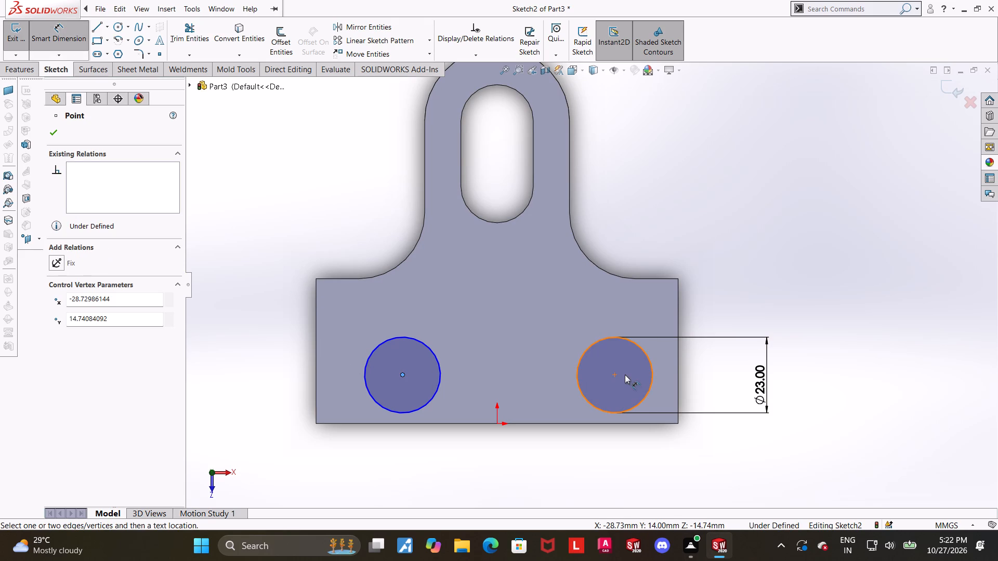
left_click(616, 374)
left_click(573, 461)
type("70")
key("Return")
key("Escape")
left_click(765, 274)
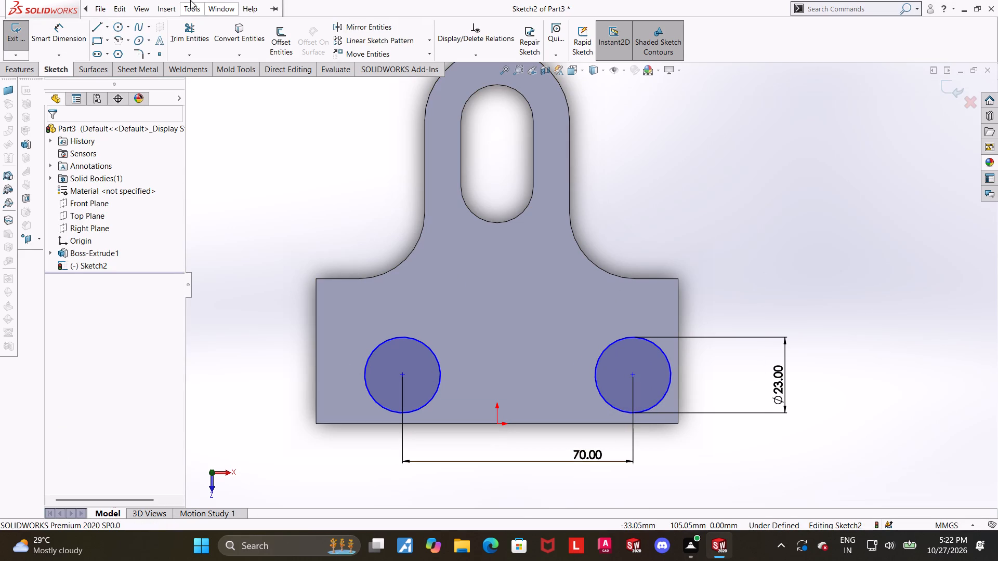
key("Escape")
Draw a vertical centerline about 25 mm long upward from the origin, between the two circles.
left_click(111, 25)
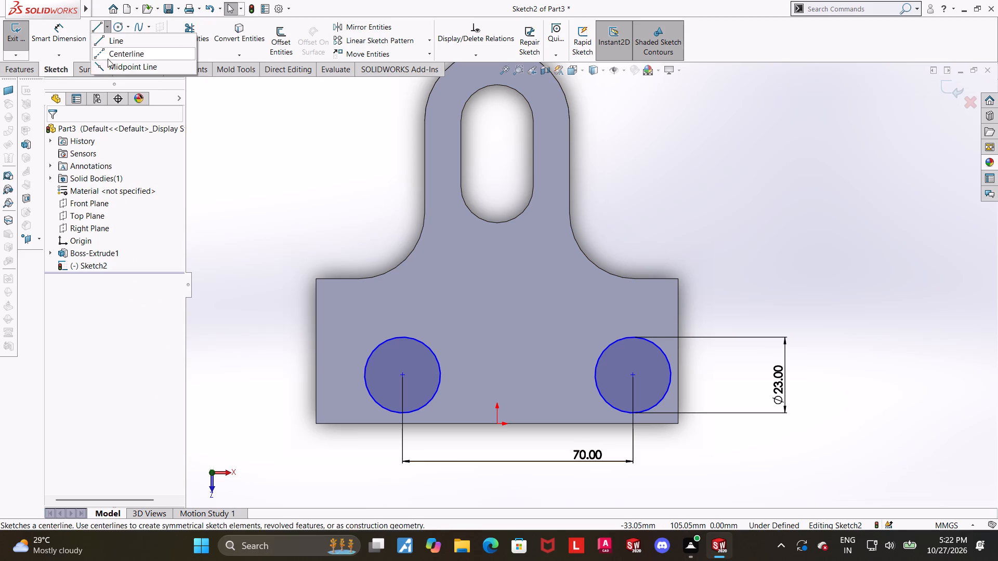
left_click(109, 58)
left_click(496, 426)
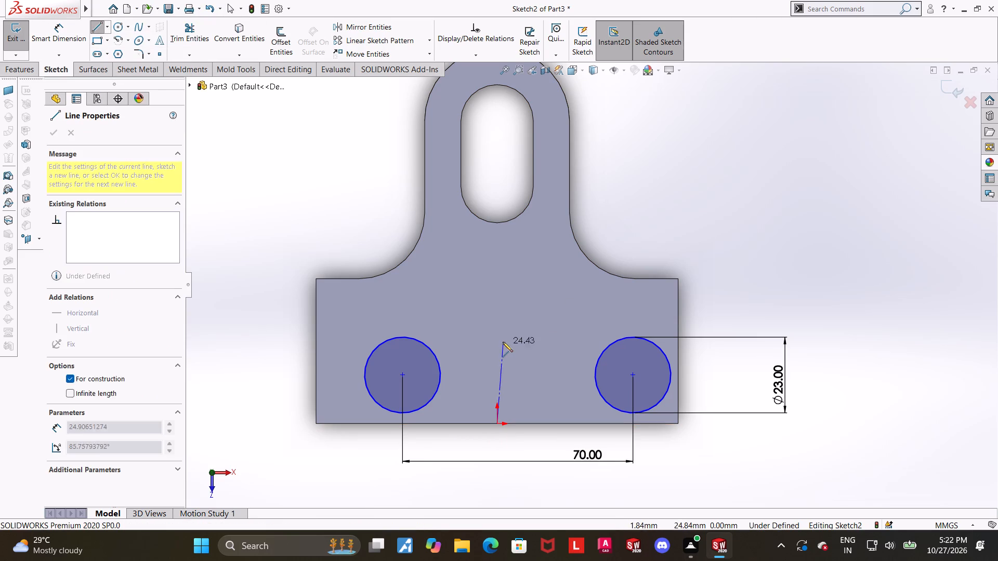
left_click(498, 342)
key("Escape")
key("Escape")
Make the two circle centers symmetric about the vertical centerline.
left_click(635, 372)
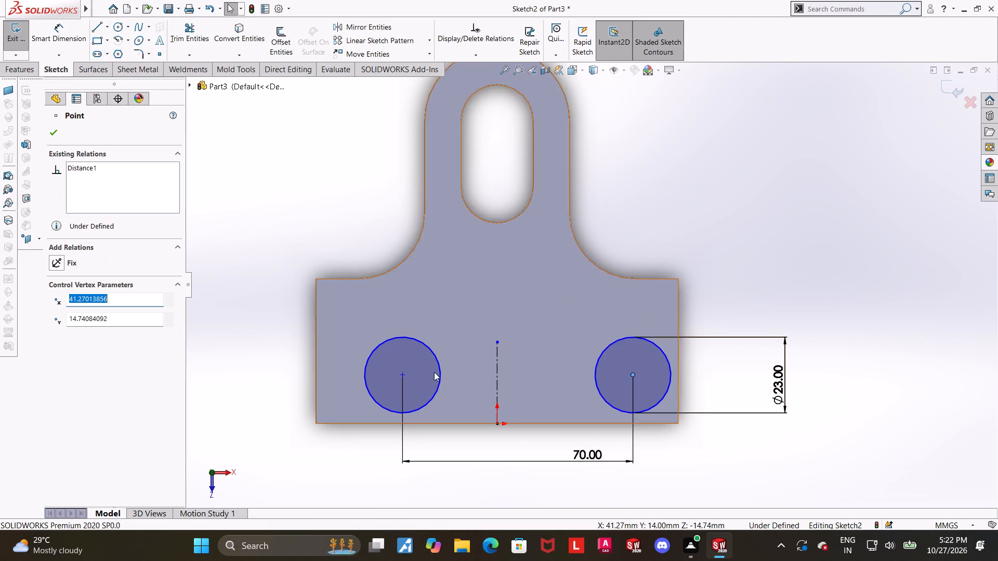
left_click(403, 374, "ctrl")
left_click(495, 376, "ctrl")
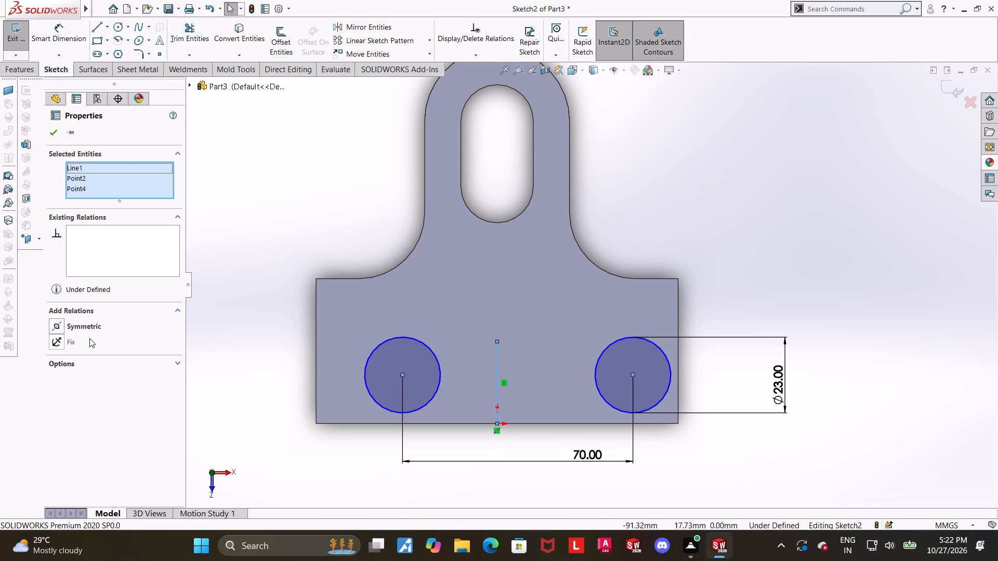
left_click(58, 320)
left_click(915, 183)
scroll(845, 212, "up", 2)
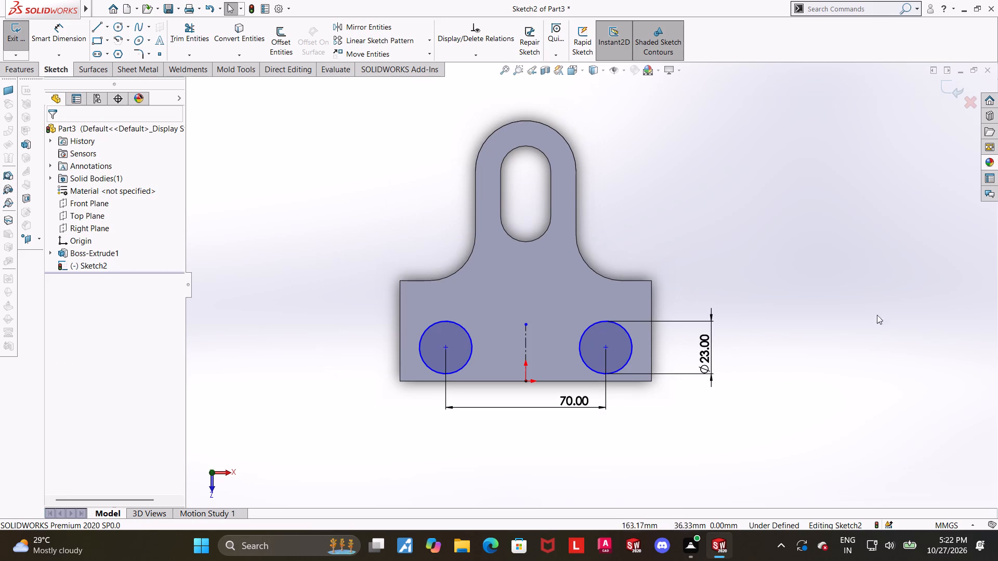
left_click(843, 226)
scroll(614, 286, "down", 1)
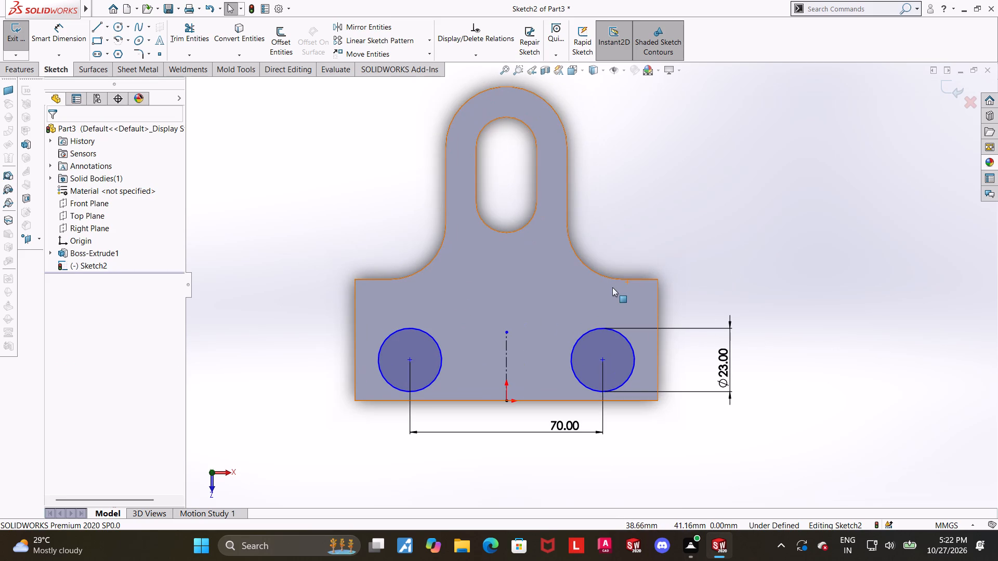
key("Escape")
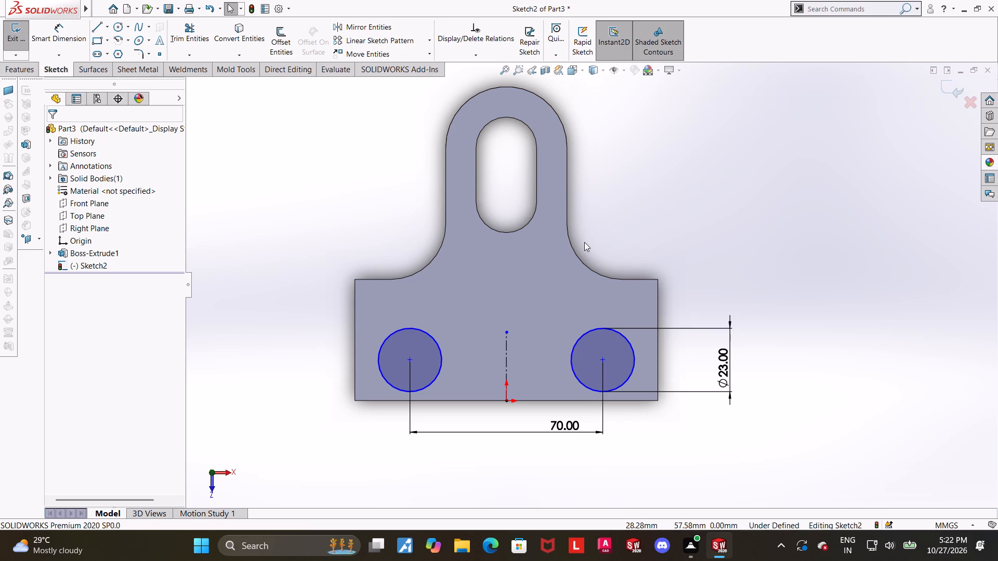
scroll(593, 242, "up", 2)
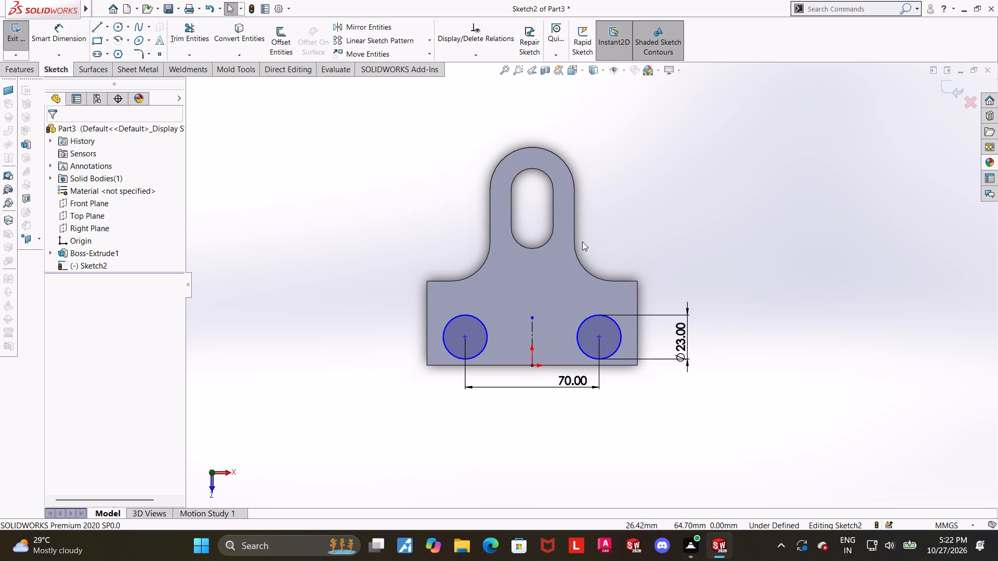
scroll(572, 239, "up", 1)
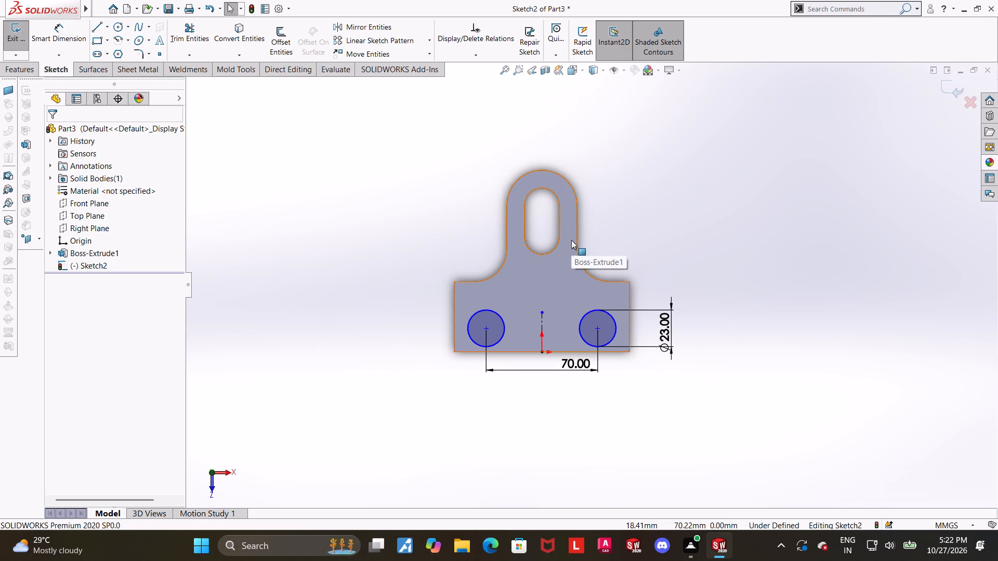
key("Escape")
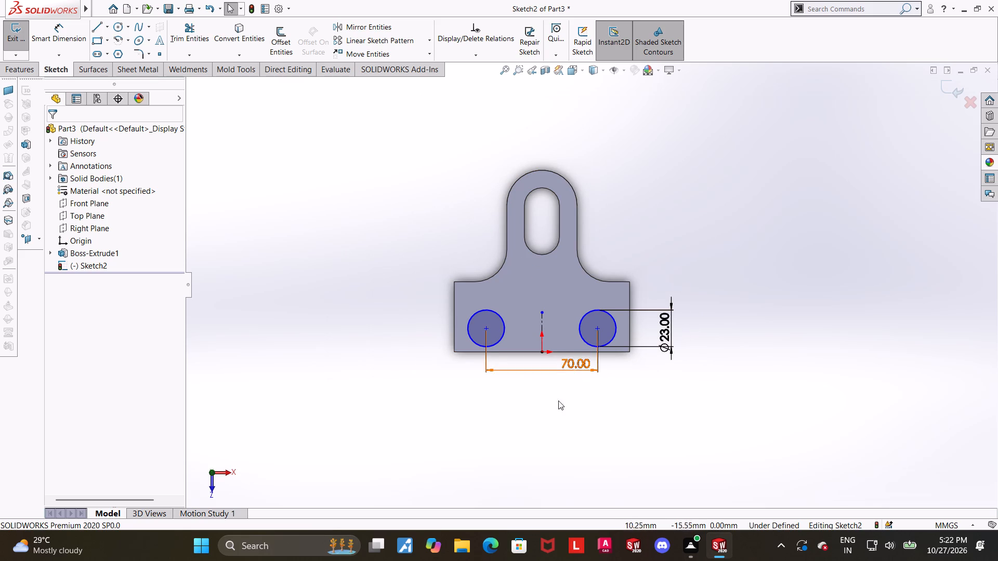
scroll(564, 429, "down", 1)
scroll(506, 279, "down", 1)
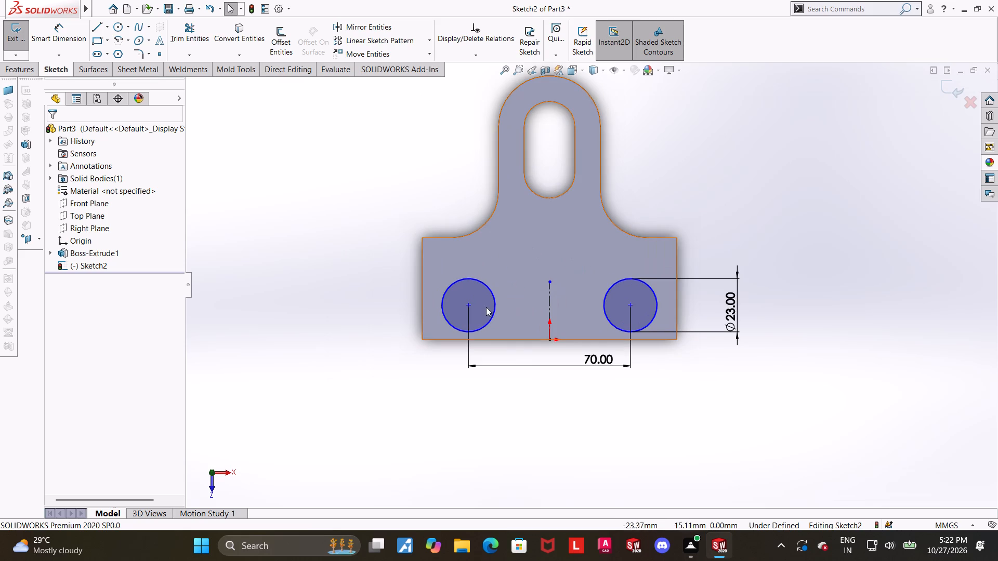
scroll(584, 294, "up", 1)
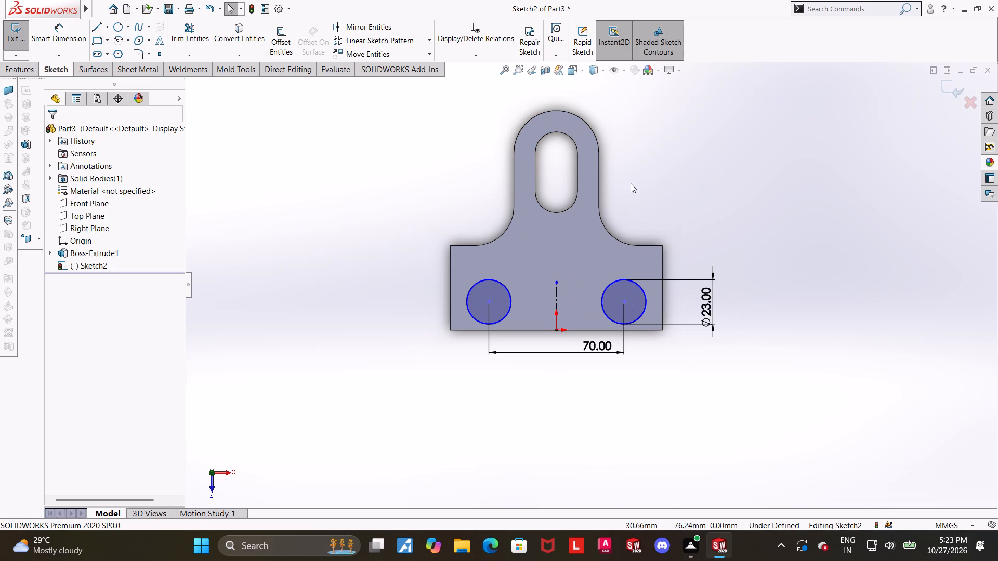
Dimension the left circle's center 16 mm above the base's bottom edge.
left_click(63, 21)
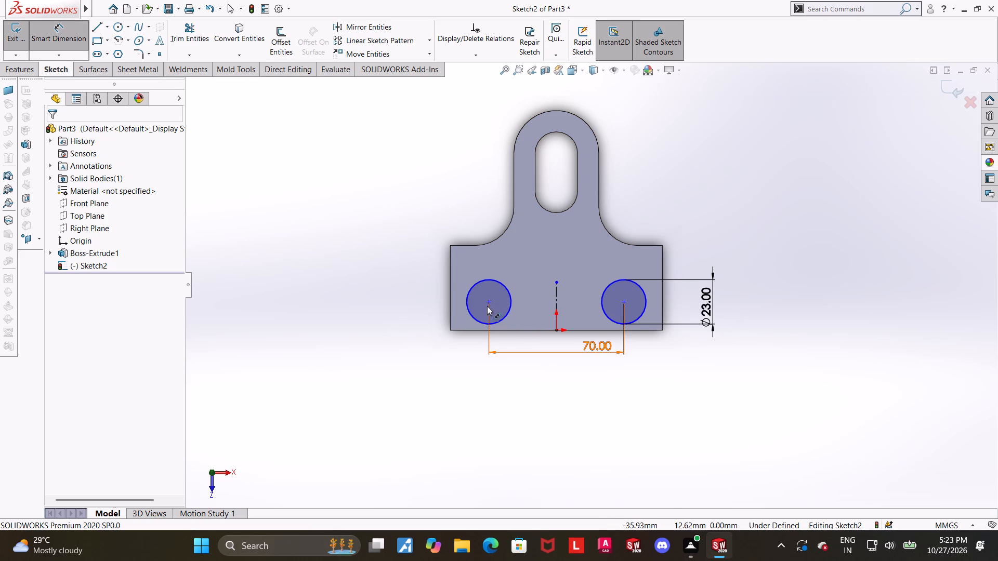
left_click(487, 303)
left_click(470, 331)
left_click(398, 324)
type("16")
key("Return")
key("Escape")
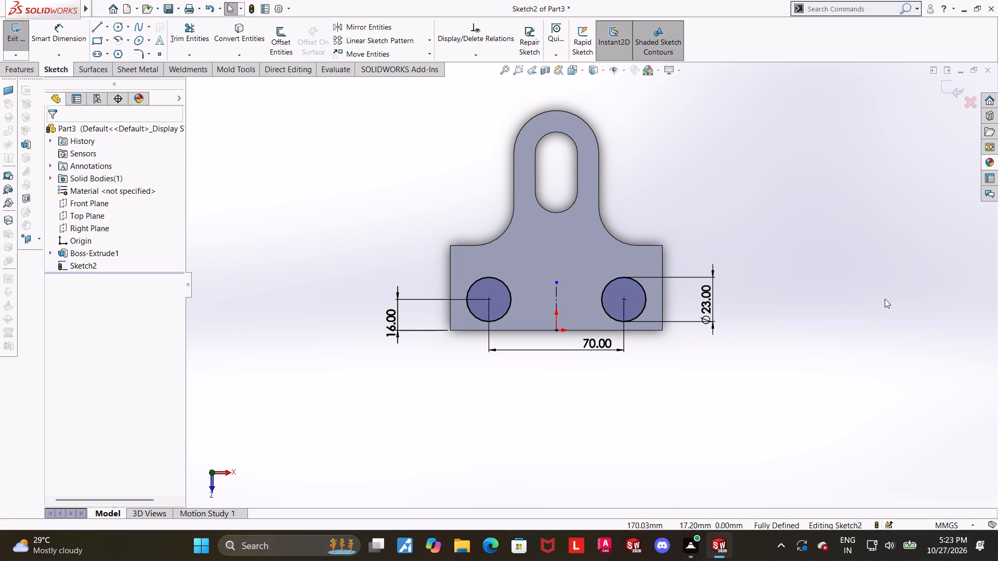
left_click(885, 299)
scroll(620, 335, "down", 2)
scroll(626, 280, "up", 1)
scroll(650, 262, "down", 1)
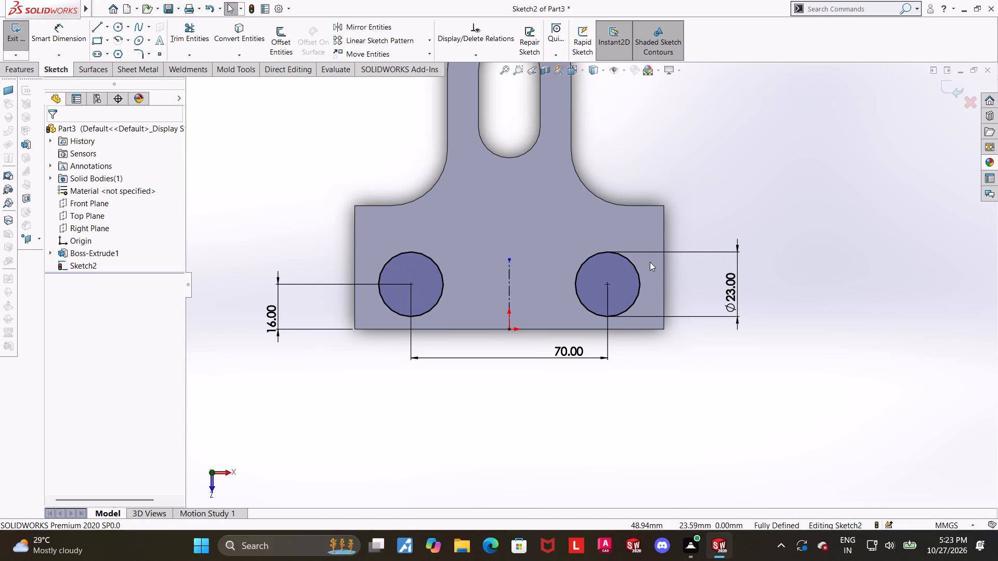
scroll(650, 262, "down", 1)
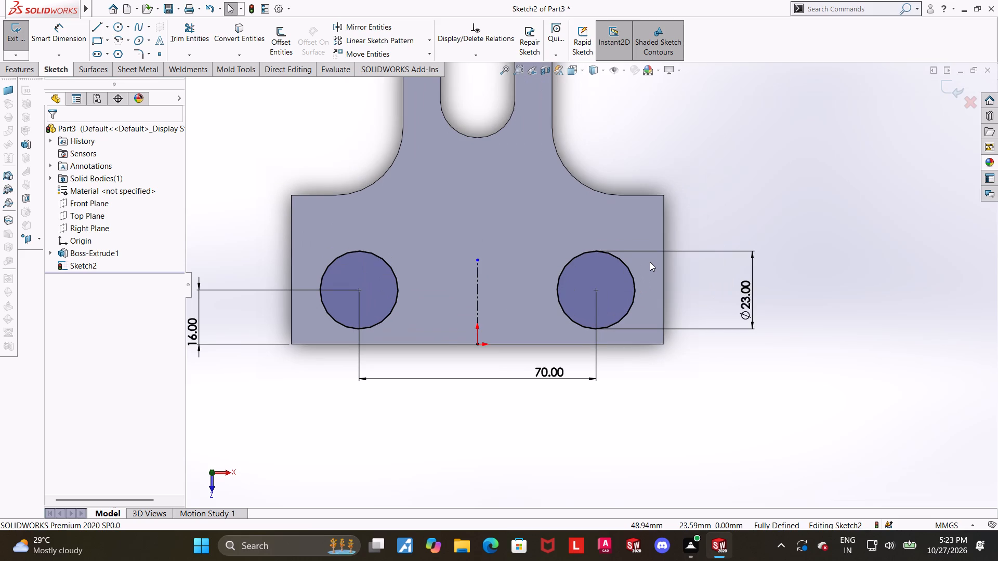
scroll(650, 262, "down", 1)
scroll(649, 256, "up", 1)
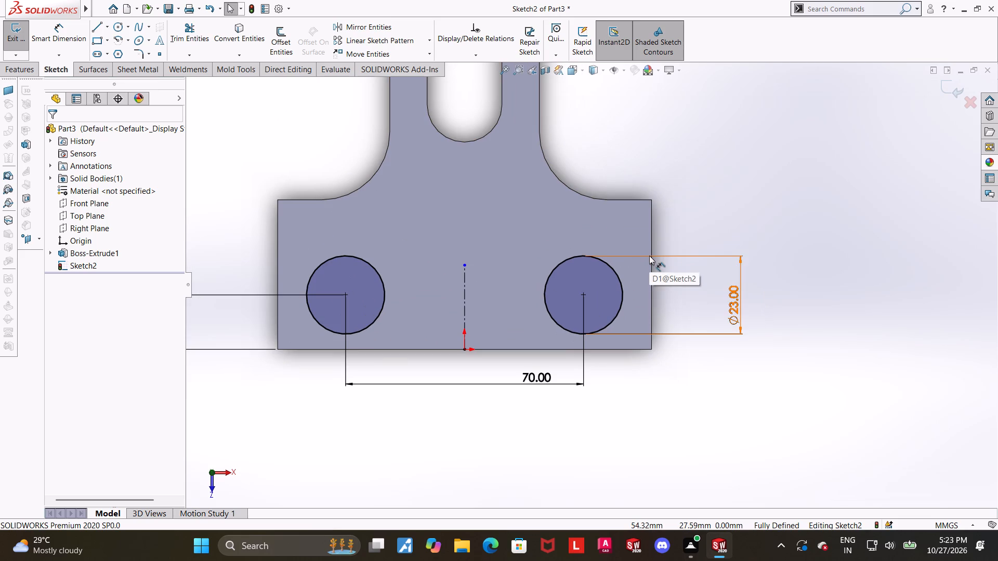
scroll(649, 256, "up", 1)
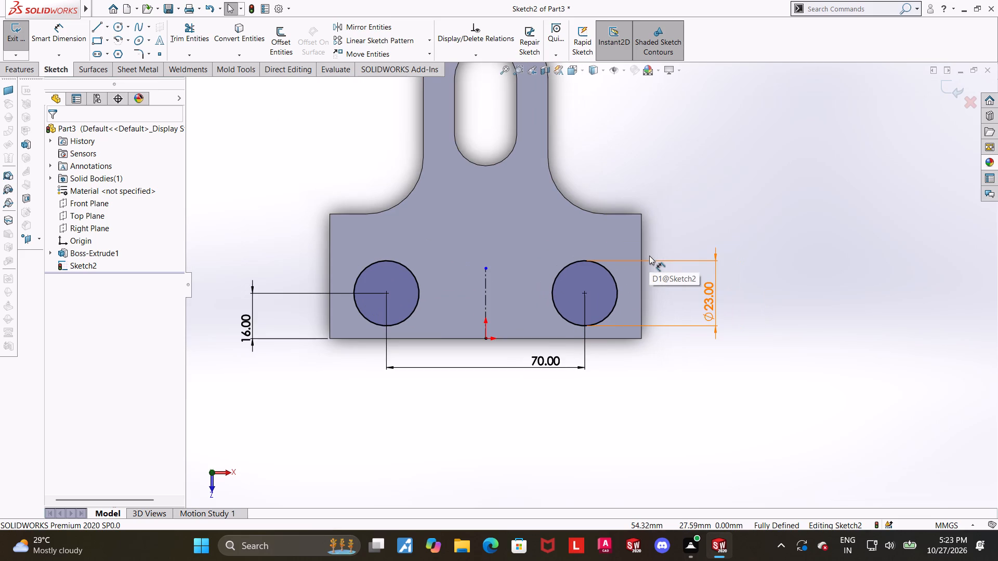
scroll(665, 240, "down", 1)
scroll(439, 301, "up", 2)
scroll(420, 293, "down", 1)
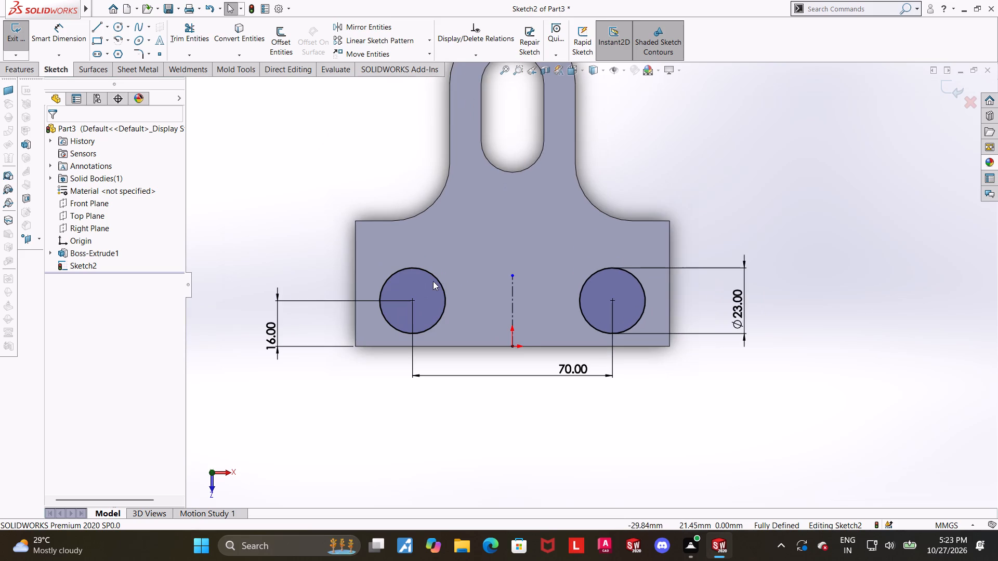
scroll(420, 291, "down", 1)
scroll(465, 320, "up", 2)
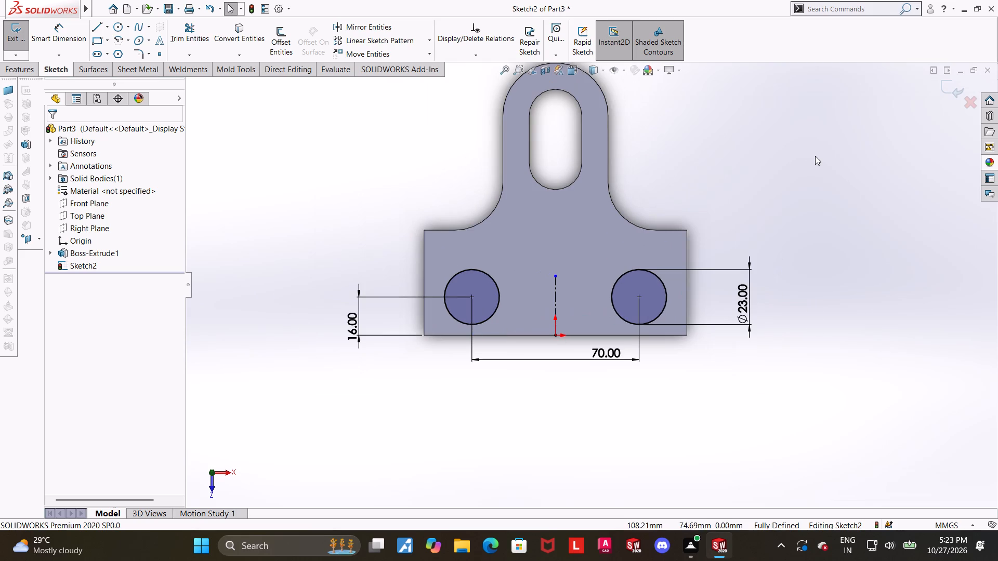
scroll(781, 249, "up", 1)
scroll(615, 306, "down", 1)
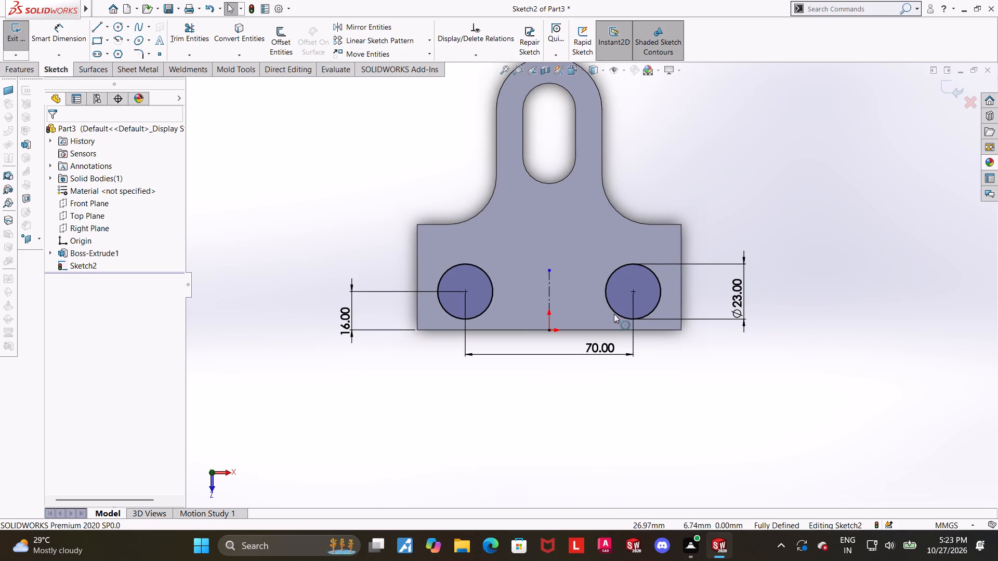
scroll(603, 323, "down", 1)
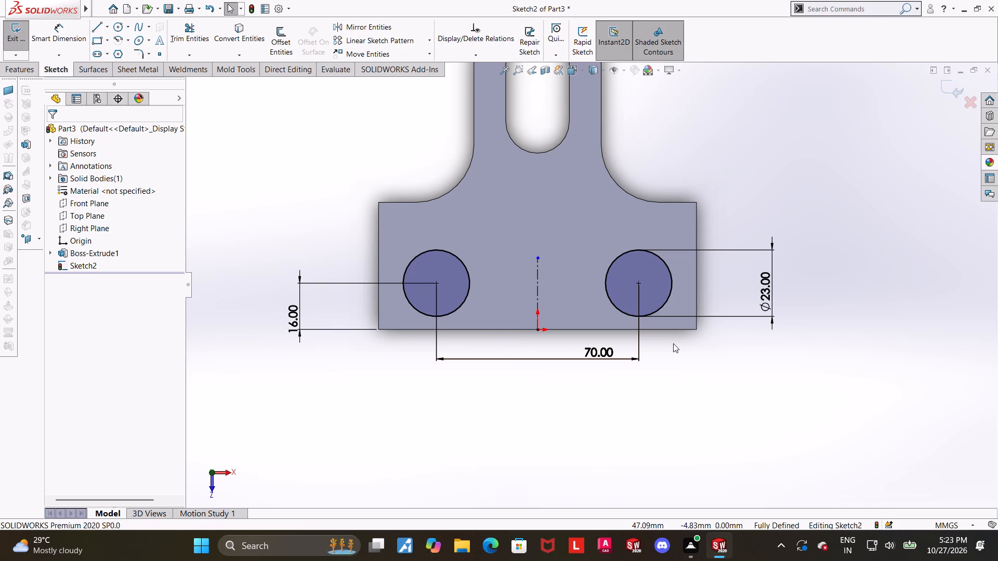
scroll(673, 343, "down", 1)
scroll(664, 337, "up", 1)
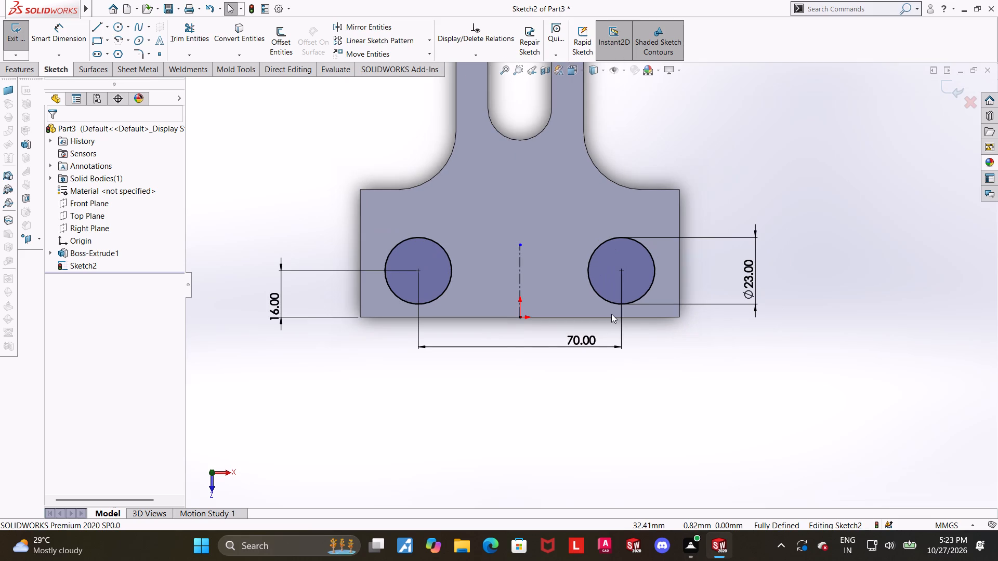
Exit the sketch and extrude the two circles as 4 mm blind bosses merged with the plate.
left_click(941, 82)
scroll(574, 337, "up", 1)
middle_click_drag(461, 415, 451, 364)
scroll(457, 392, "up", 1)
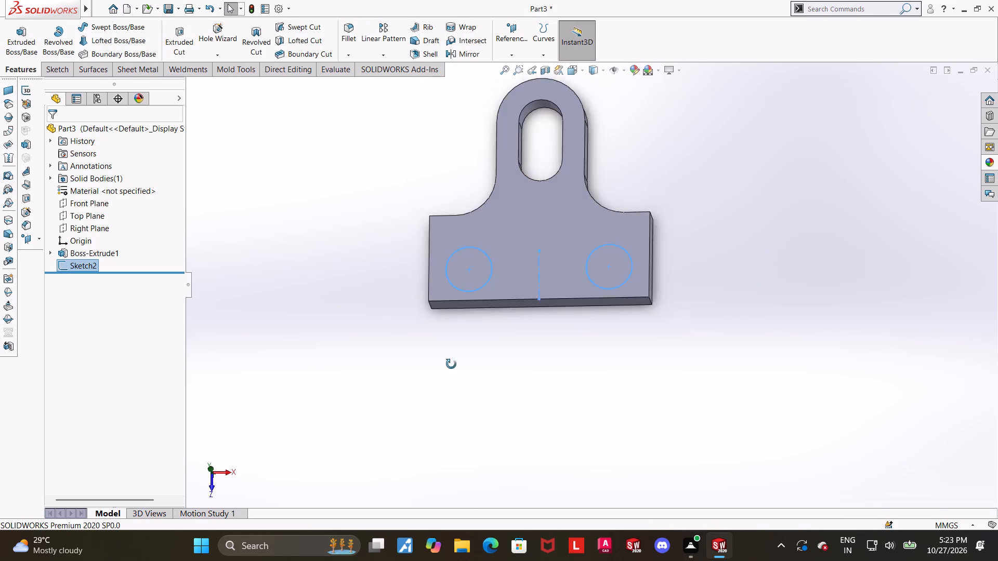
middle_click_drag(451, 364, 457, 265)
left_click(31, 32)
scroll(726, 259, "up", 1)
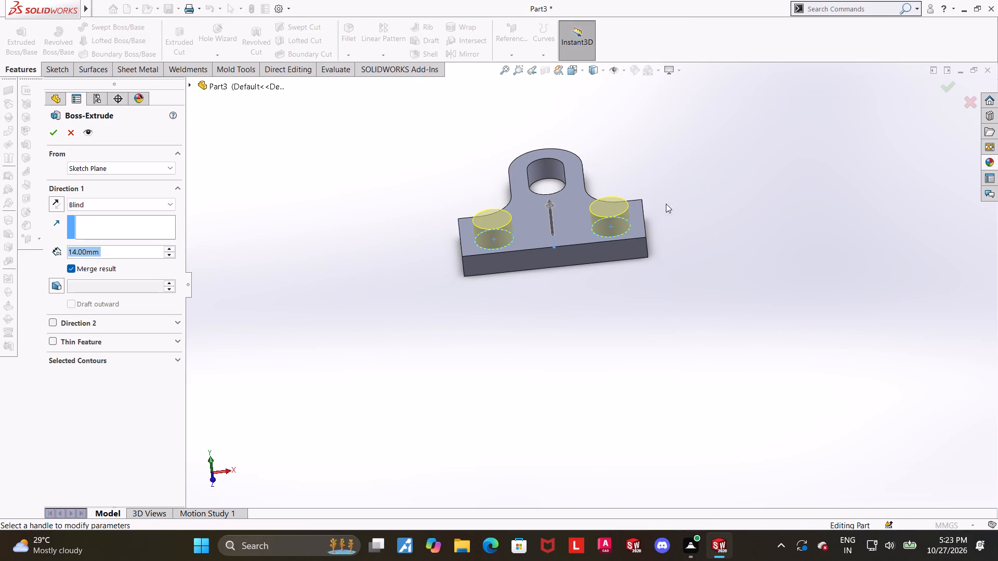
scroll(611, 210, "down", 1)
key("4")
key("Return")
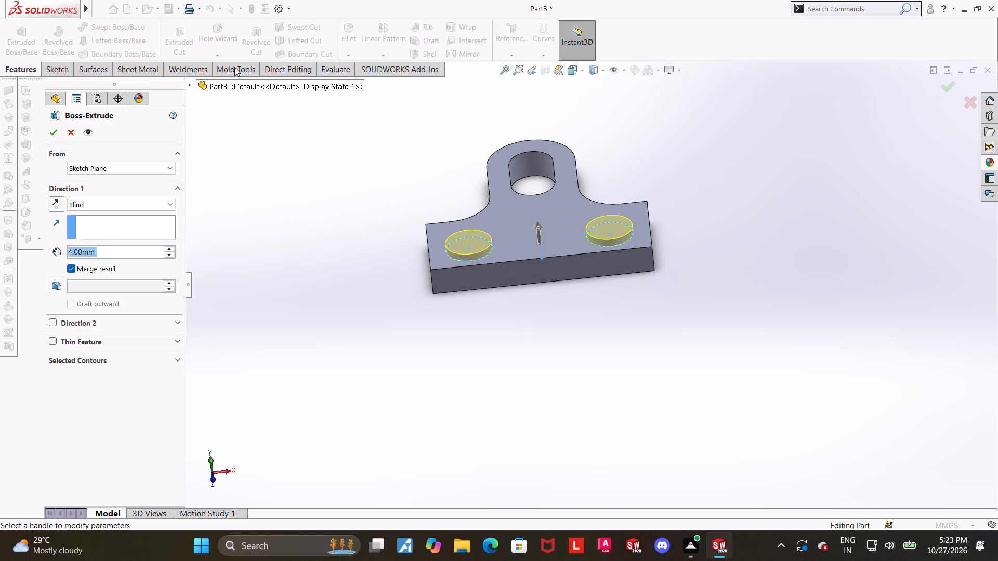
left_click(47, 128)
left_click(729, 225)
Open the plate's profile sketch under the first extrusion for editing, viewed normal to its sketch plane.
middle_click_drag(702, 202, 701, 224)
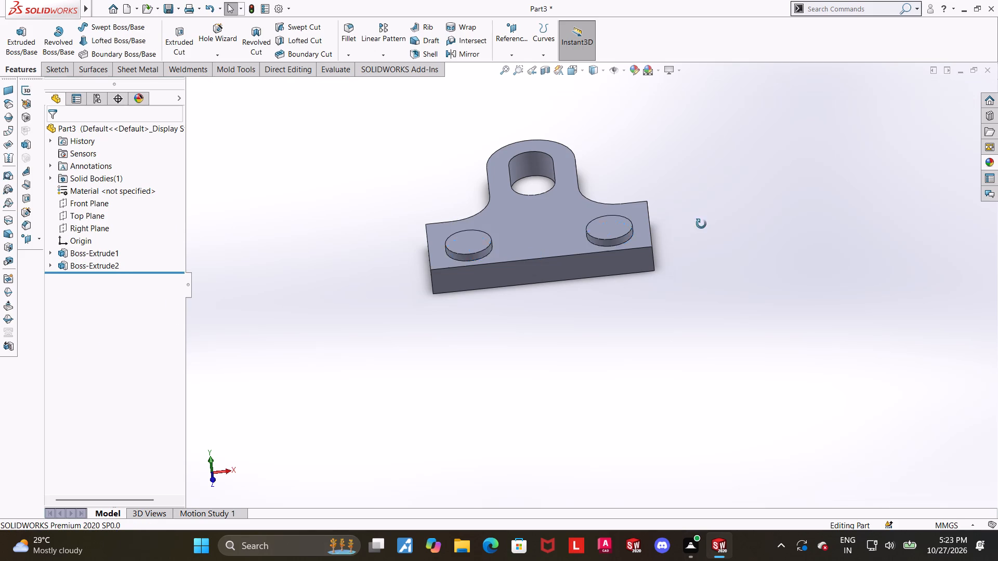
middle_click_drag(701, 224, 697, 281)
left_click(52, 256)
left_click(100, 272)
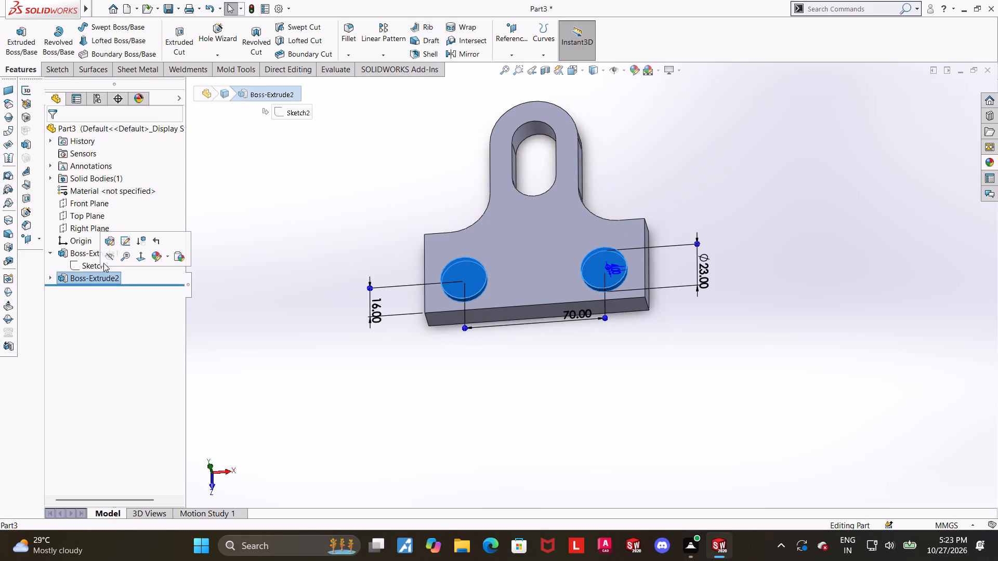
left_click(82, 271)
left_click(89, 241)
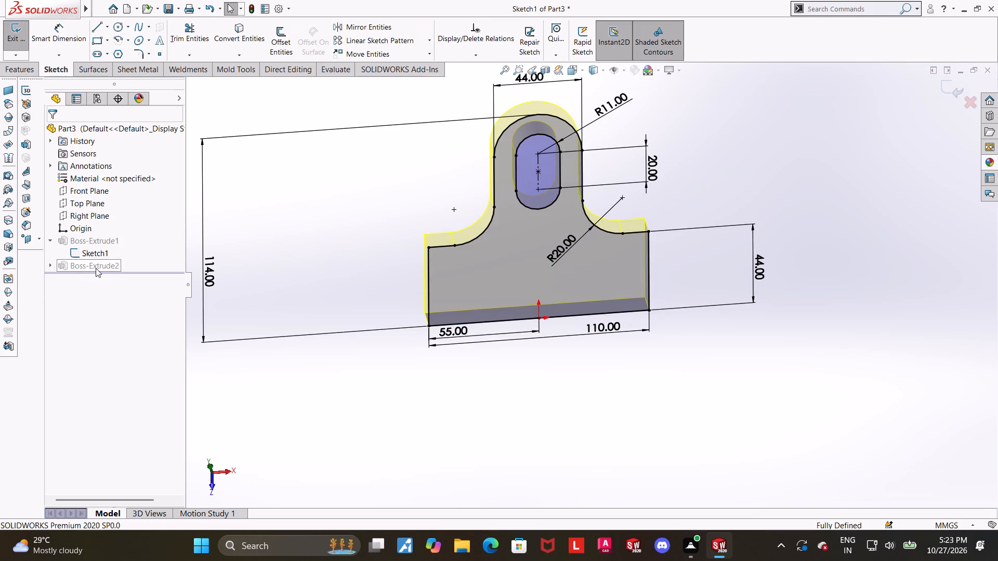
left_click(95, 256)
left_click(116, 244)
scroll(782, 354, "up", 1)
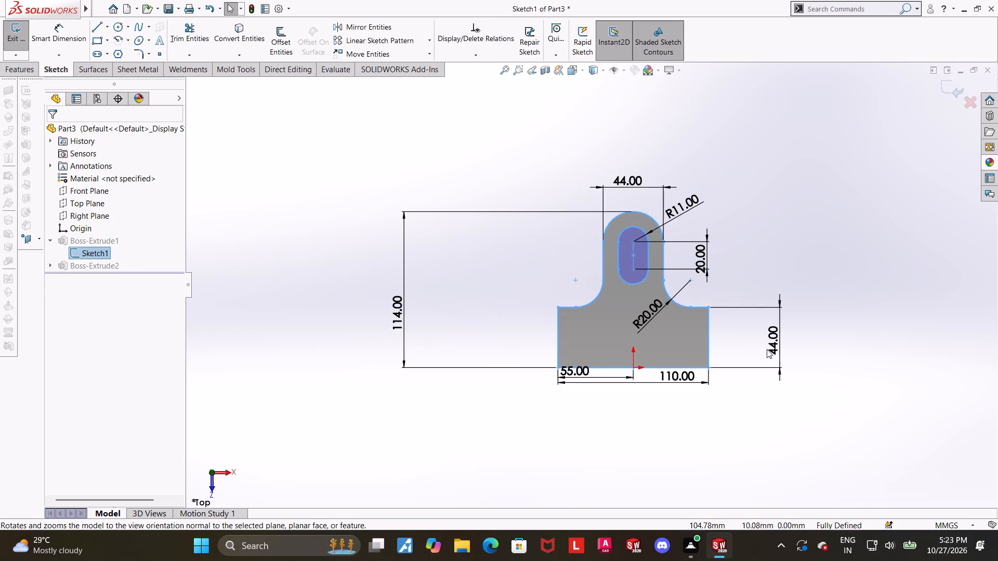
scroll(745, 346, "down", 2)
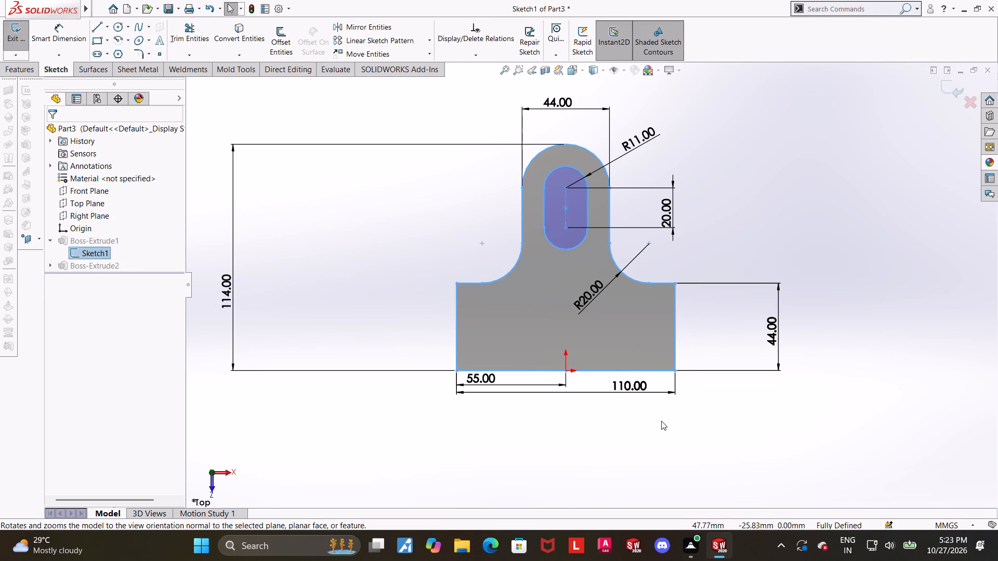
Round the four outer corners of the rectangular base with 6 mm sketch fillets.
scroll(626, 410, "down", 1)
left_click(142, 50)
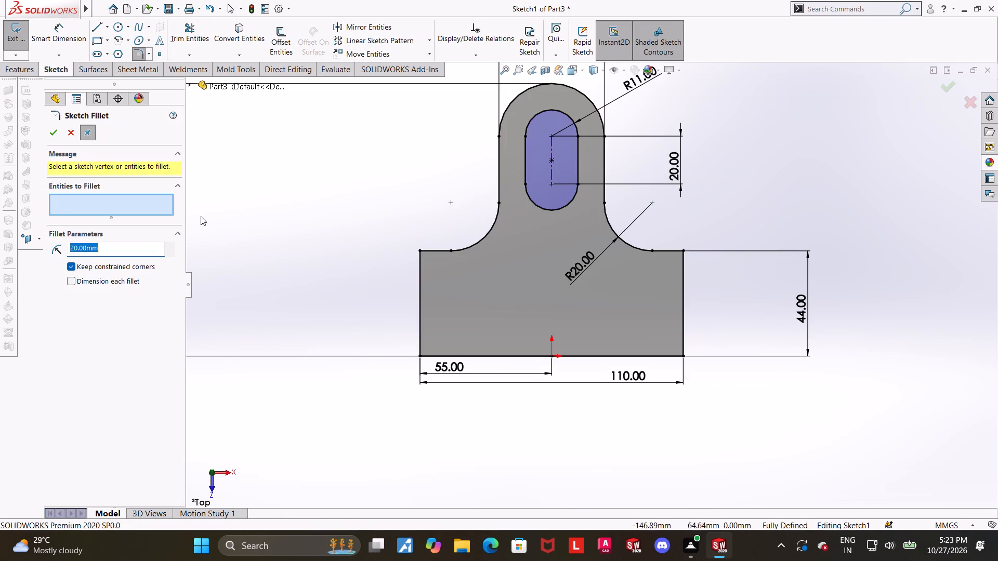
key("6")
key("Return")
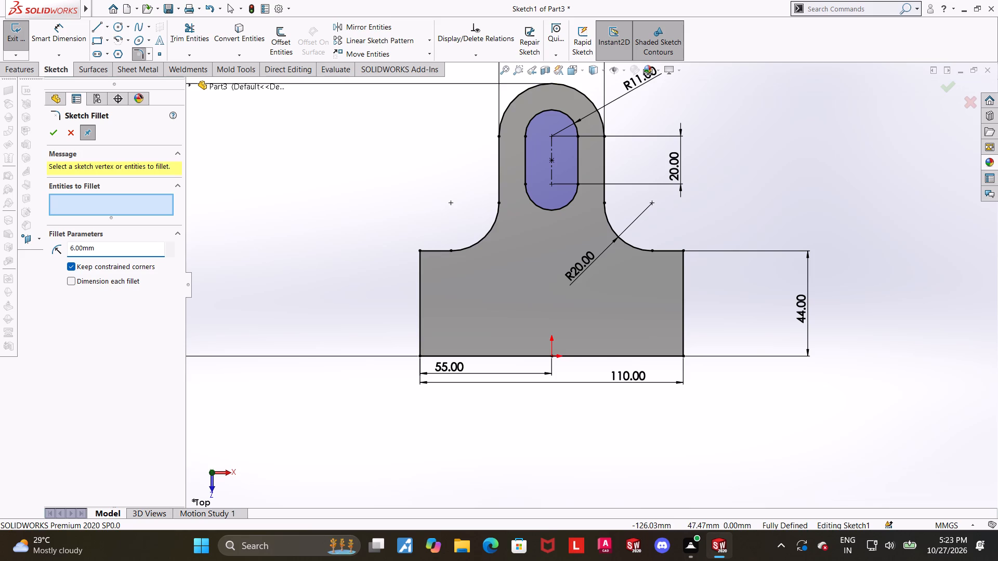
left_click(685, 357)
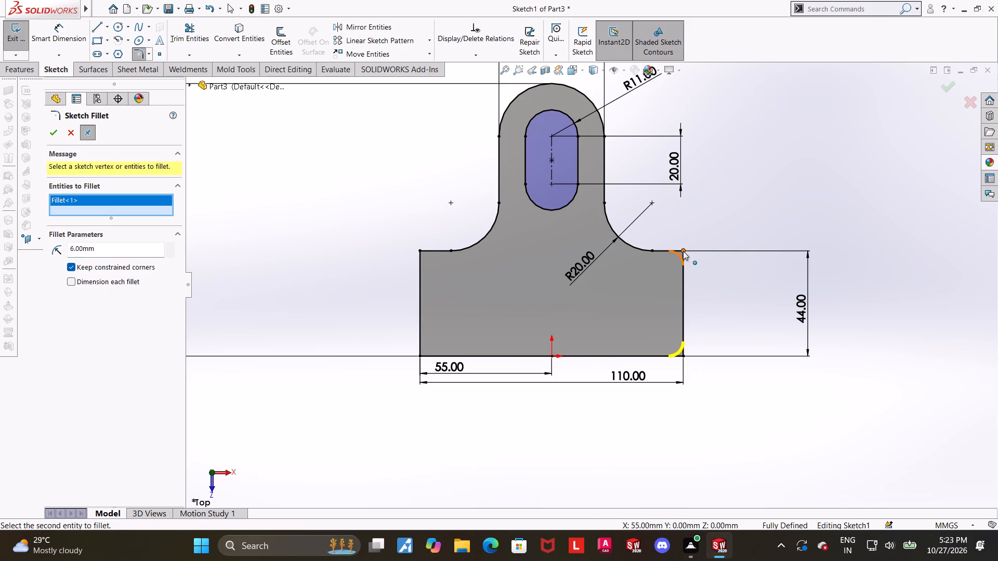
left_click(683, 249)
left_click(421, 251)
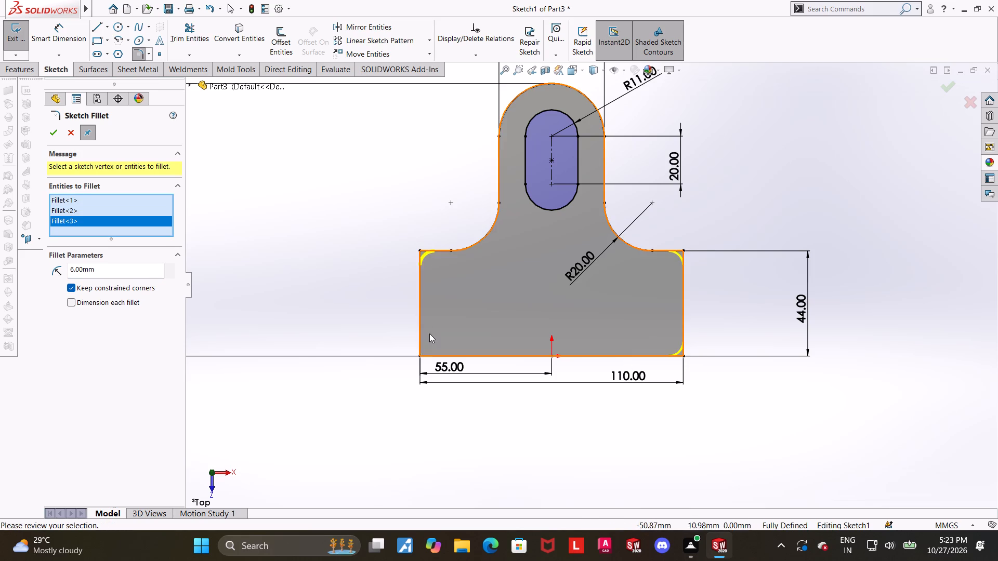
left_click(421, 356)
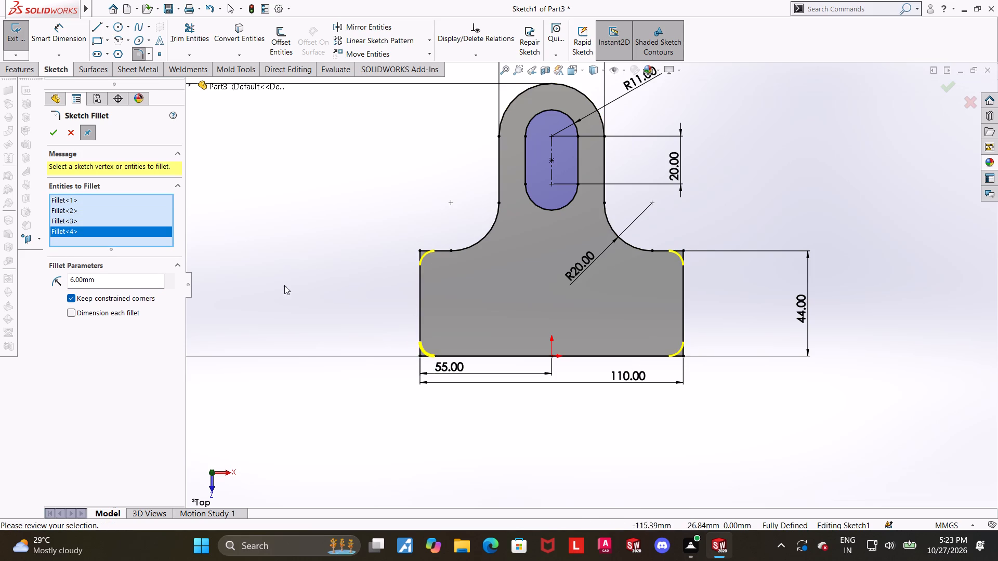
scroll(603, 290, "up", 1)
scroll(603, 290, "down", 1)
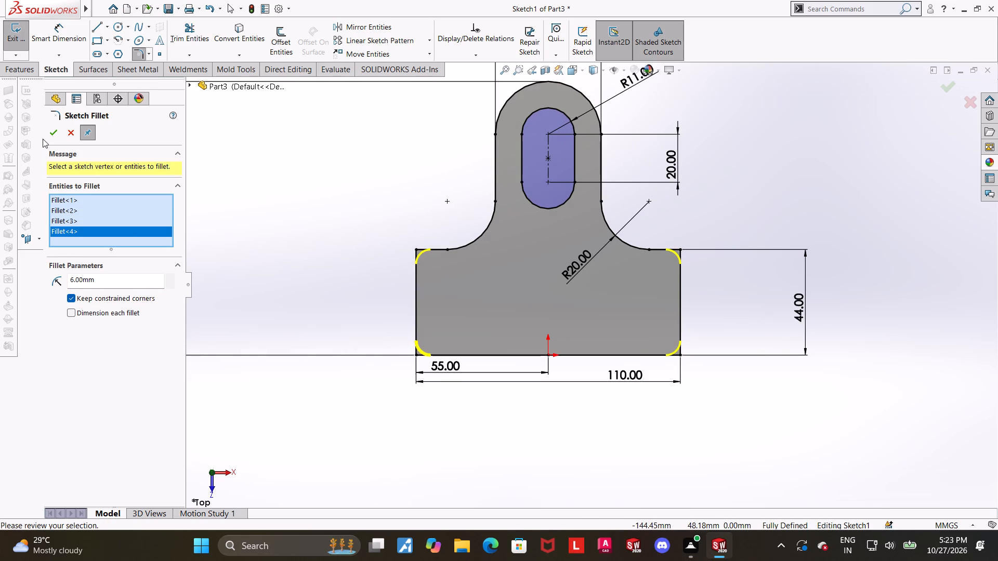
left_click(50, 132)
left_click(293, 228)
left_click(950, 83)
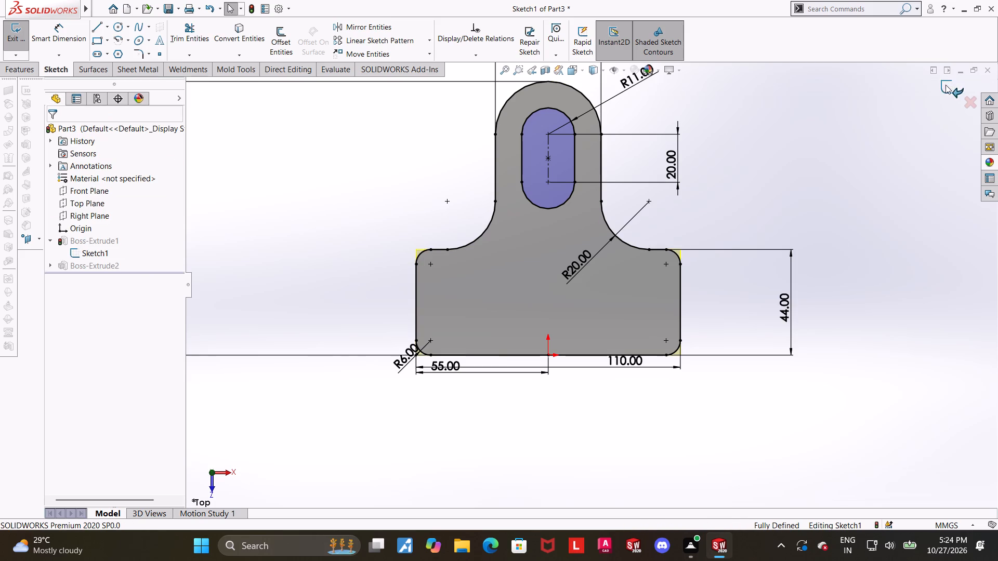
Exit the plate's profile sketch and rebuild the part with the edited profile.
scroll(823, 296, "up", 1)
scroll(835, 202, "down", 1)
scroll(689, 278, "up", 1)
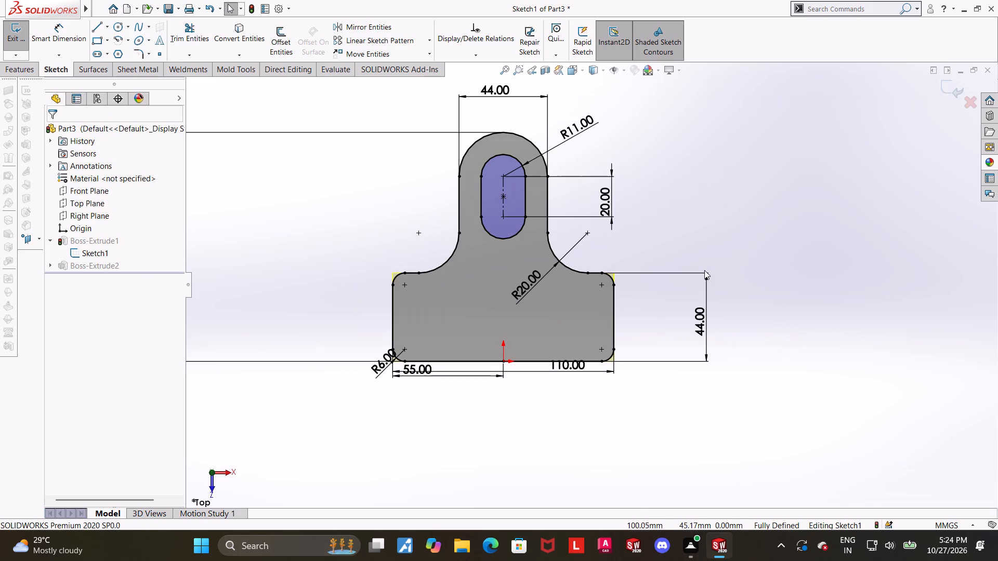
scroll(713, 271, "down", 1)
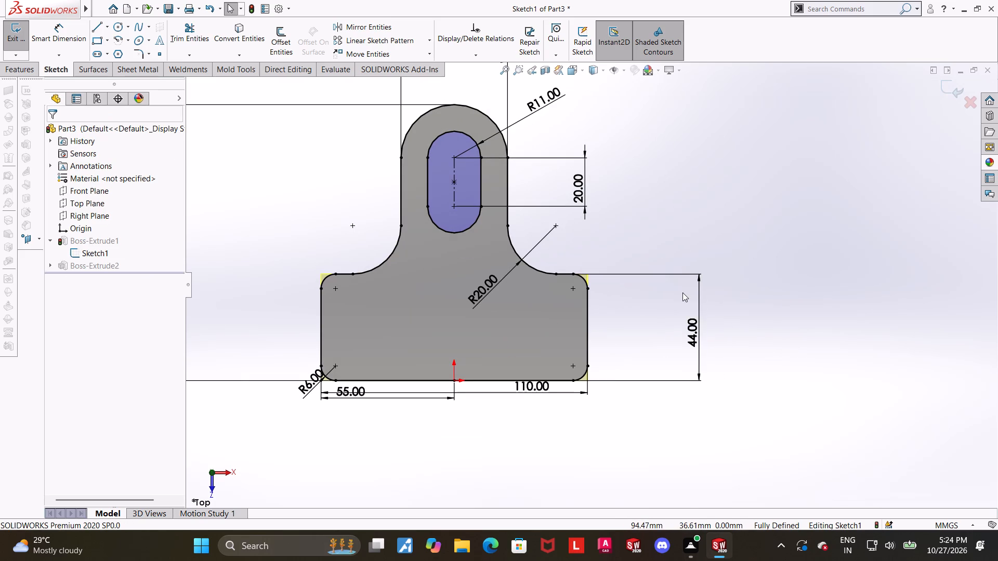
left_click(944, 87)
scroll(748, 313, "up", 1)
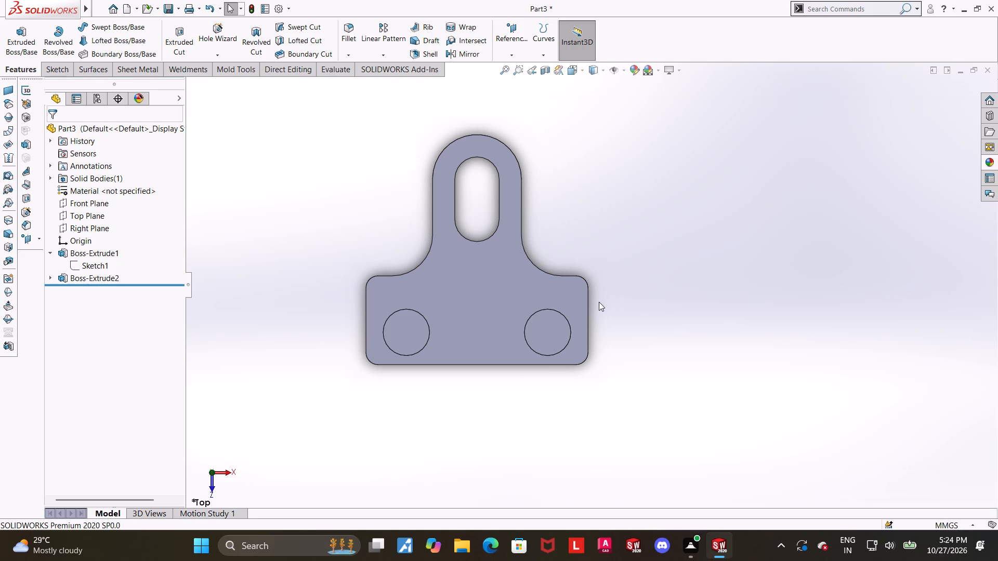
Add a 4 mm symmetric fillet around the circular edges where the two bosses meet the plate.
scroll(538, 334, "down", 1)
middle_click_drag(609, 366, 606, 330)
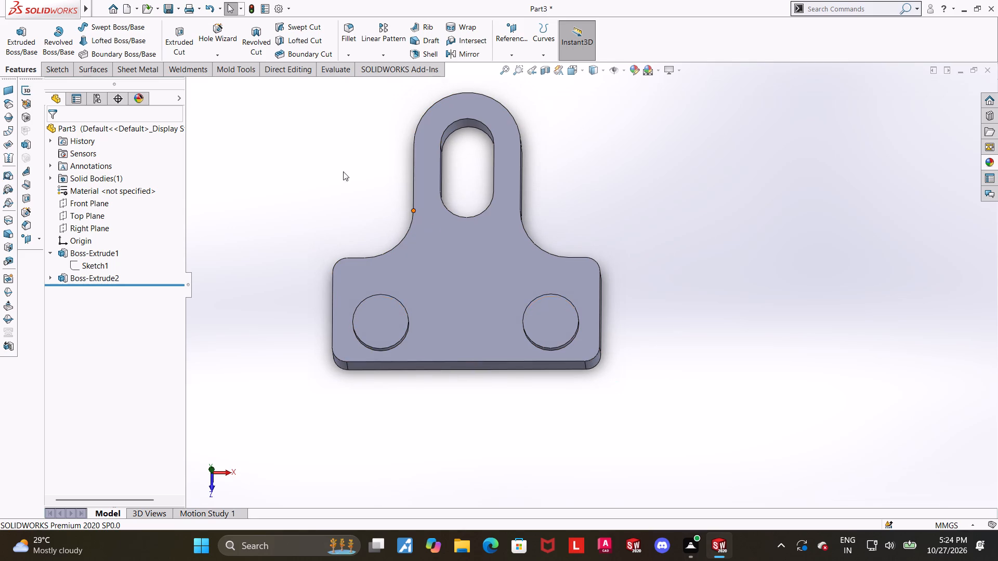
left_click(354, 33)
middle_click_drag(490, 336, 488, 286)
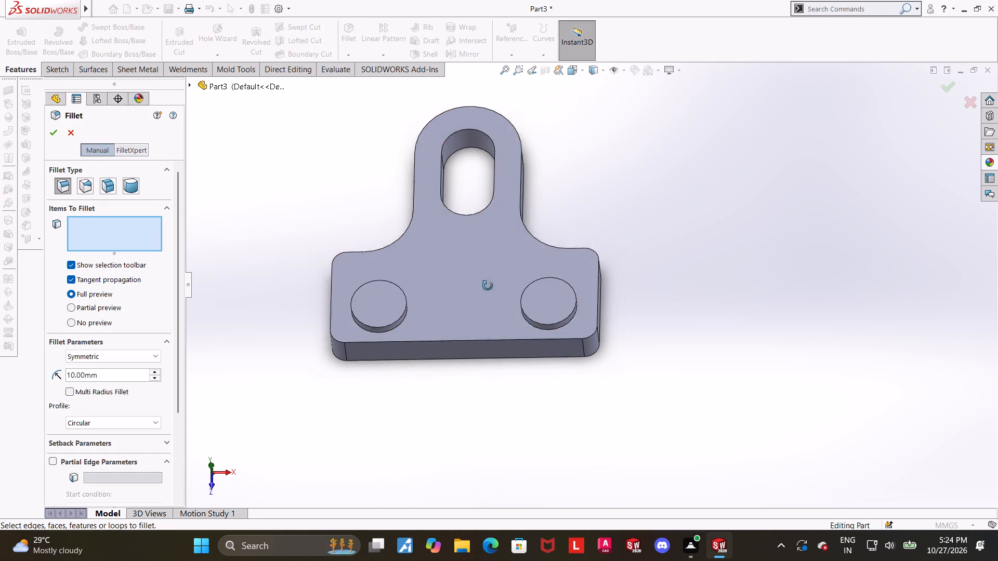
middle_click_drag(488, 286, 488, 285)
scroll(539, 316, "down", 2)
left_click(103, 373)
left_click_drag(119, 373, 0, 351)
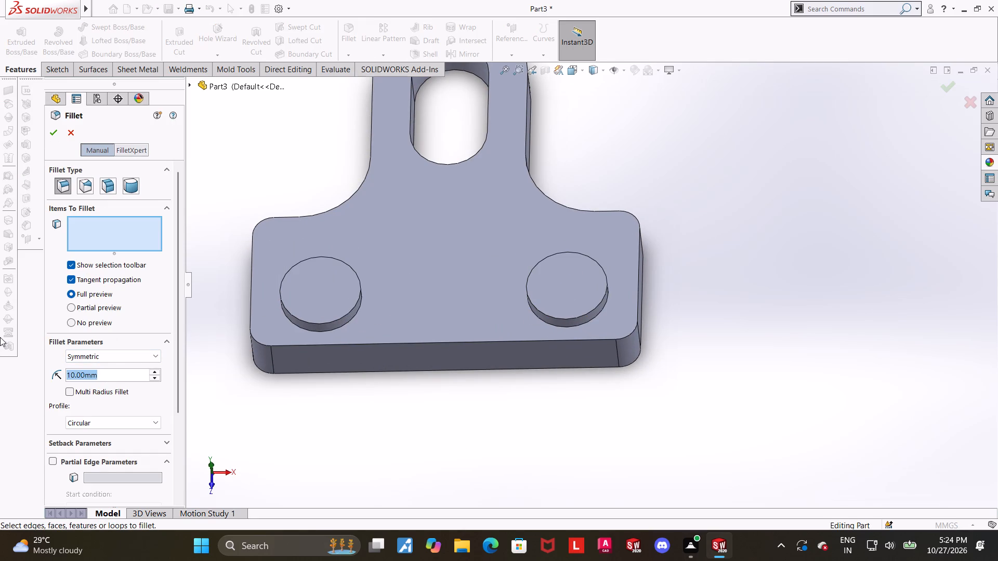
key("4")
key("Return")
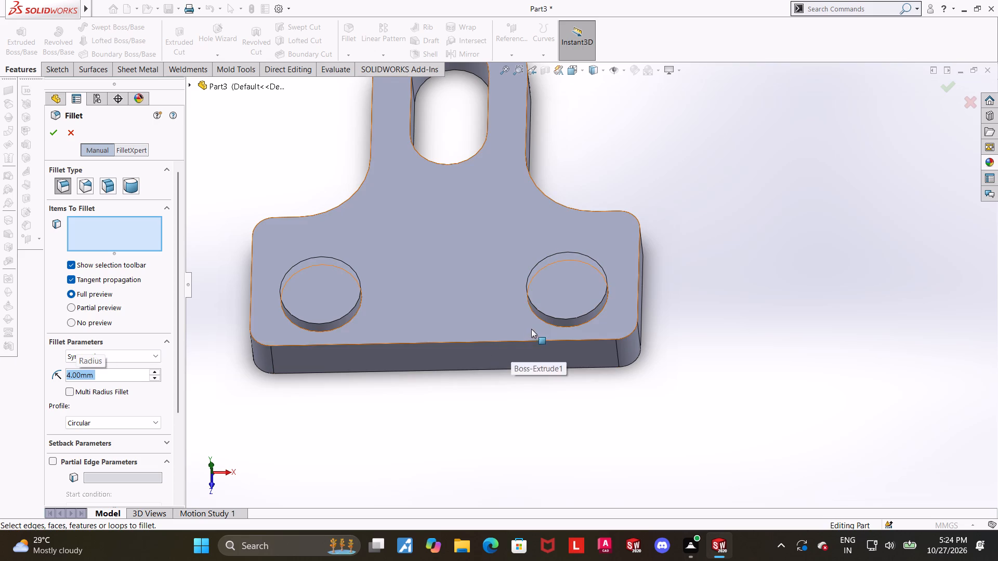
left_click(555, 325)
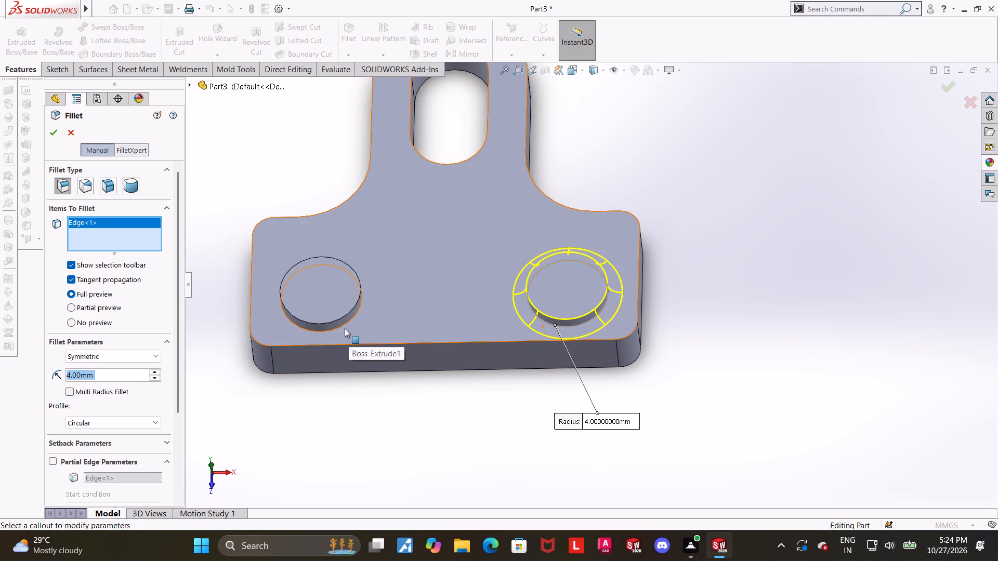
left_click(342, 325)
middle_click_drag(797, 360, 799, 375)
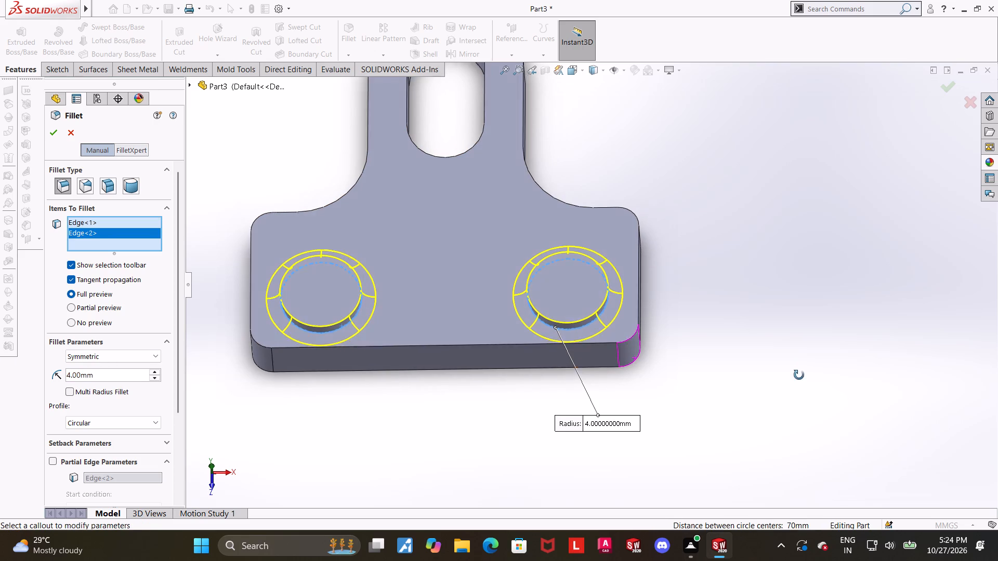
middle_click_drag(799, 375, 799, 377)
scroll(523, 292, "down", 2)
middle_click_drag(673, 385, 673, 280)
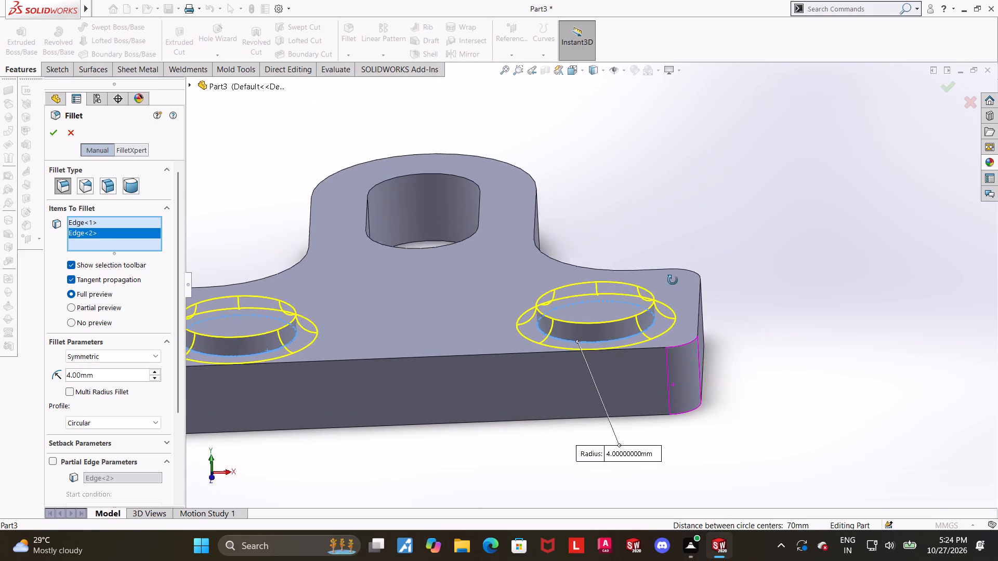
middle_click_drag(673, 280, 678, 301)
scroll(678, 301, "up", 1)
left_click(948, 90)
scroll(719, 328, "up", 1)
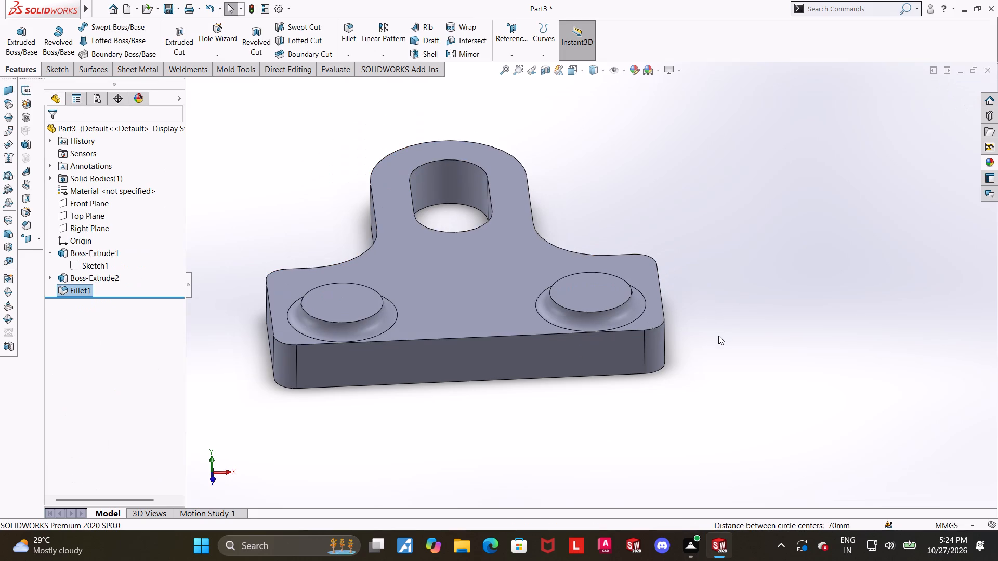
Start a new sketch on the left boss's top face, viewed normal to its sketch plane.
left_click(718, 336)
middle_click_drag(718, 336, 728, 480)
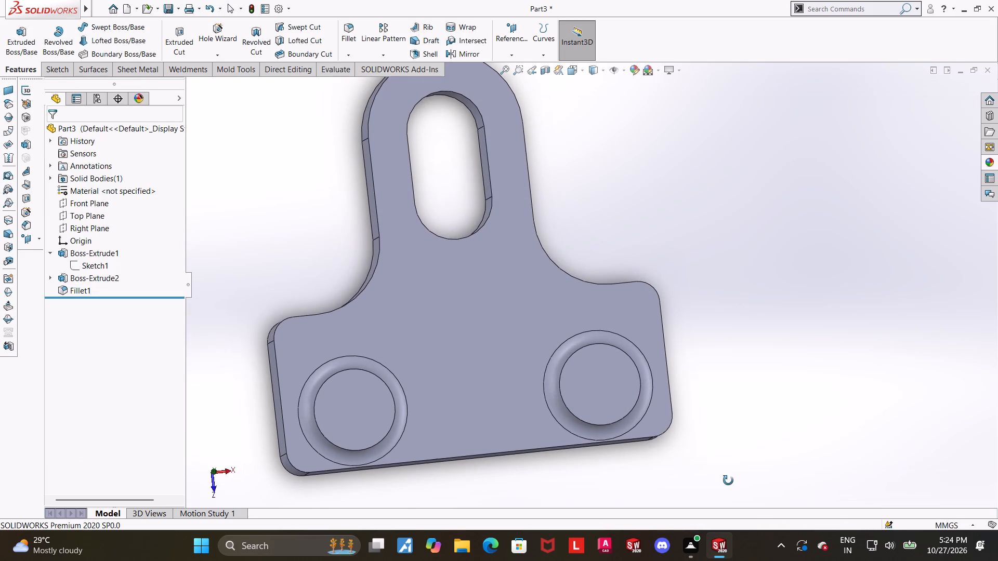
middle_click_drag(728, 480, 720, 471)
scroll(725, 452, "up", 2)
scroll(561, 344, "down", 2)
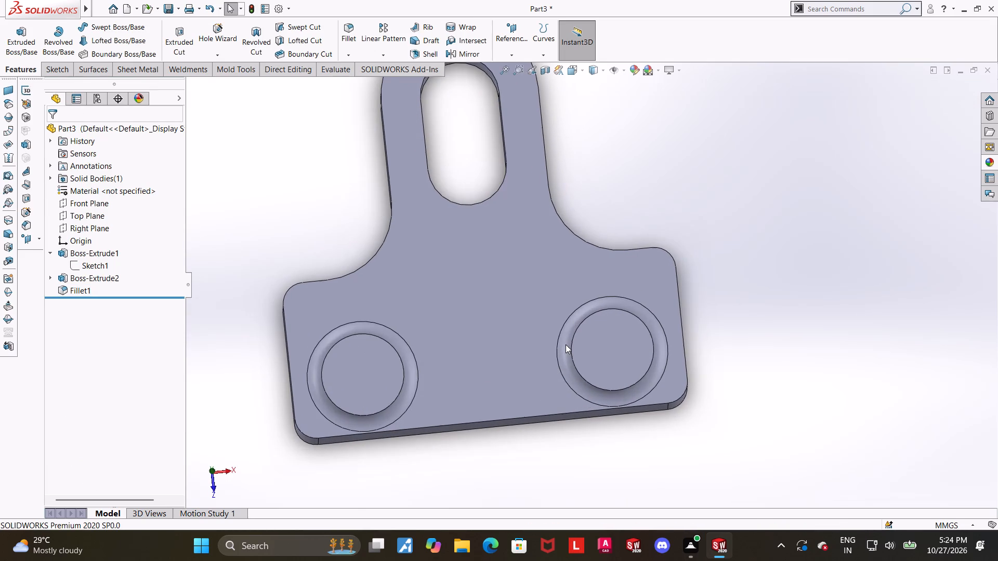
scroll(550, 342, "up", 2)
left_click(518, 419)
left_click(438, 341)
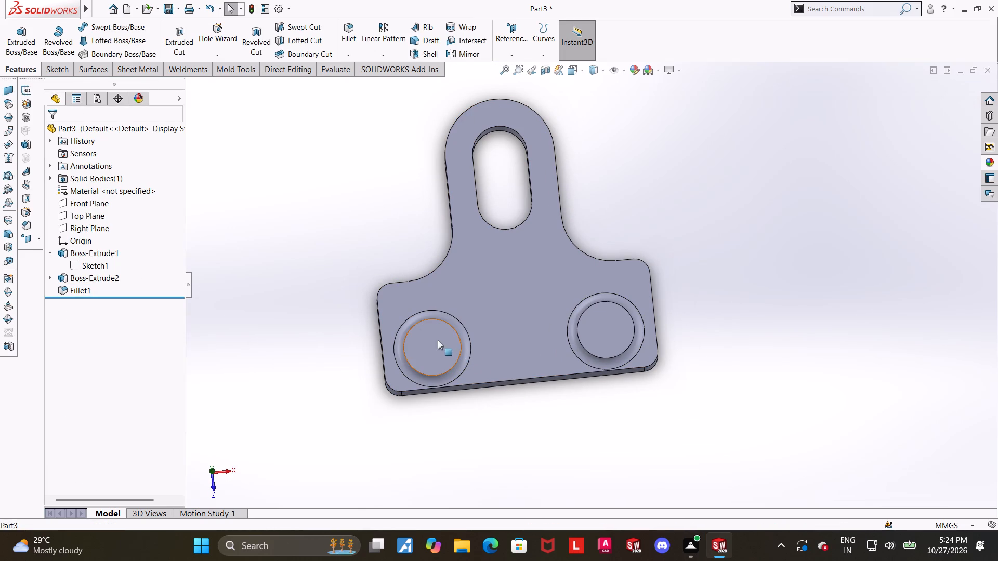
left_click(482, 308)
left_click(90, 306)
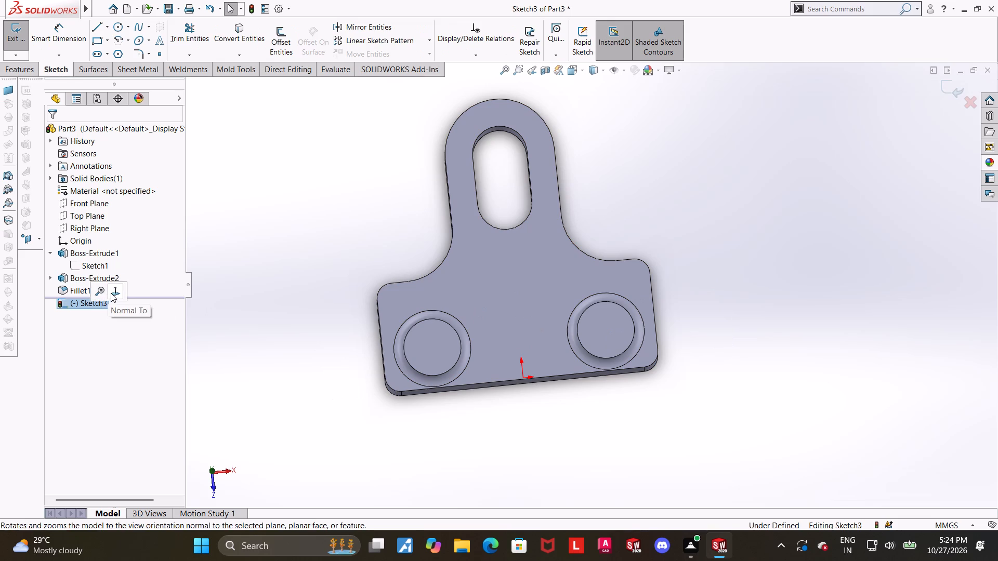
left_click(111, 293)
Sketch a circle centered on each of the two bosses, the right one about 13 mm in diameter.
left_click(119, 30)
scroll(678, 338, "up", 2)
scroll(723, 376, "down", 2)
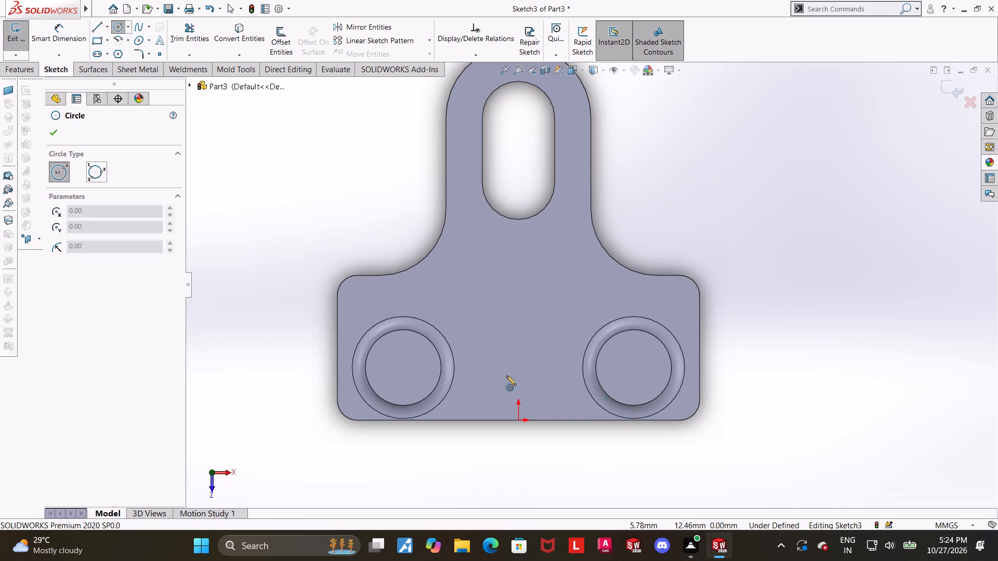
left_click(403, 366)
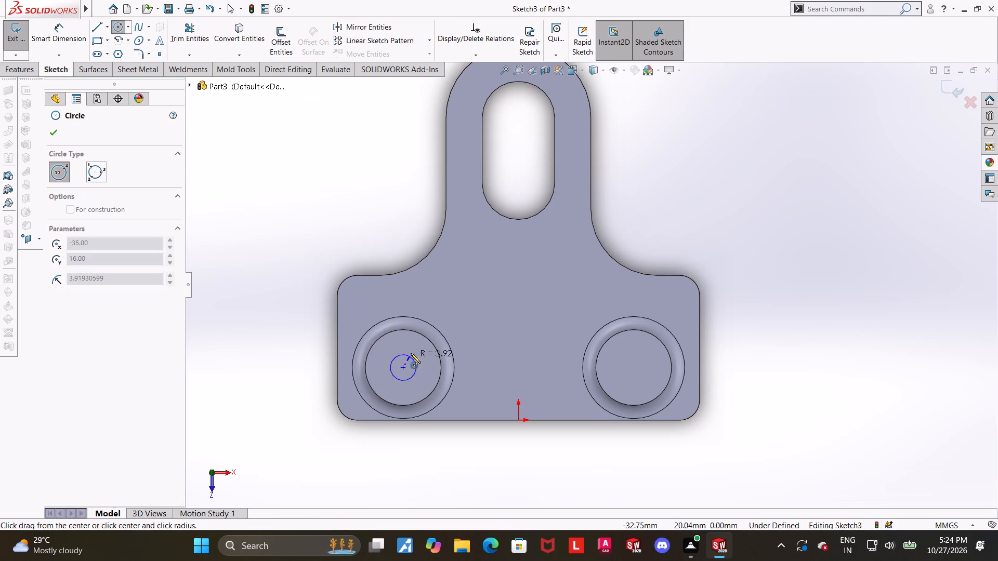
left_click(411, 353)
key("Escape")
left_click(117, 29)
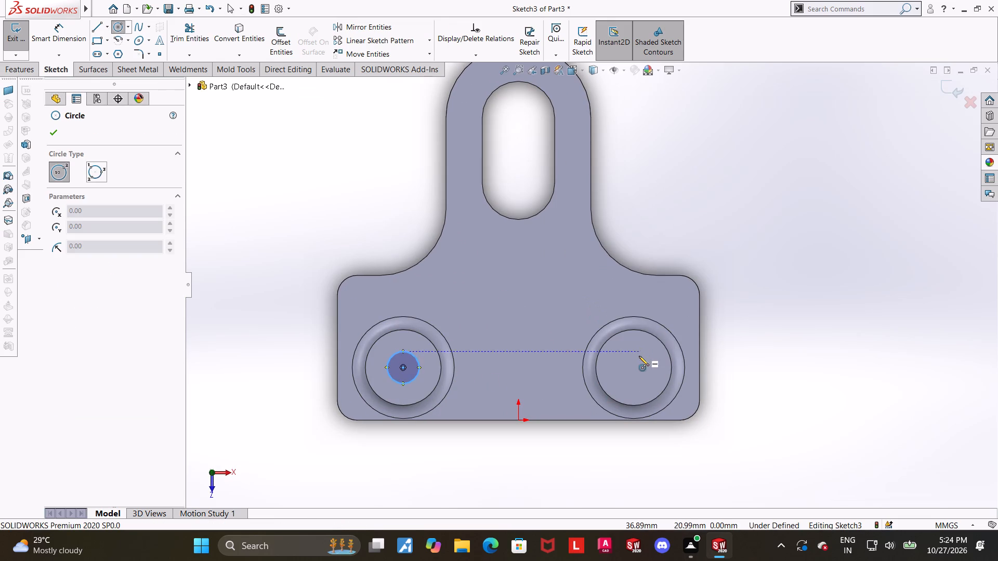
left_click(635, 368)
left_click(654, 359)
key("Escape")
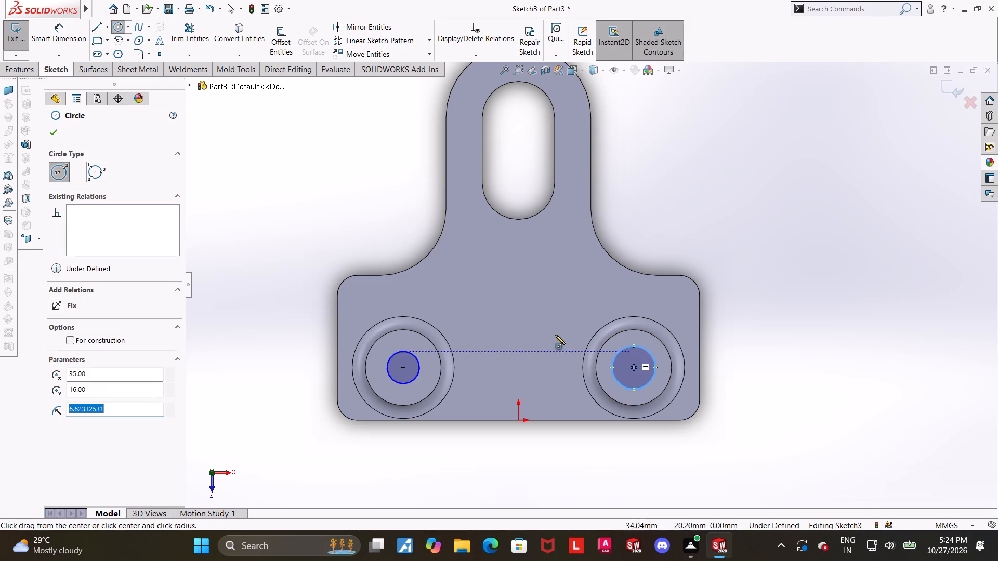
Dimension the right circle's diameter as 12 mm.
left_click(76, 37)
scroll(348, 167, "up", 1)
scroll(489, 263, "down", 1)
left_click(676, 364)
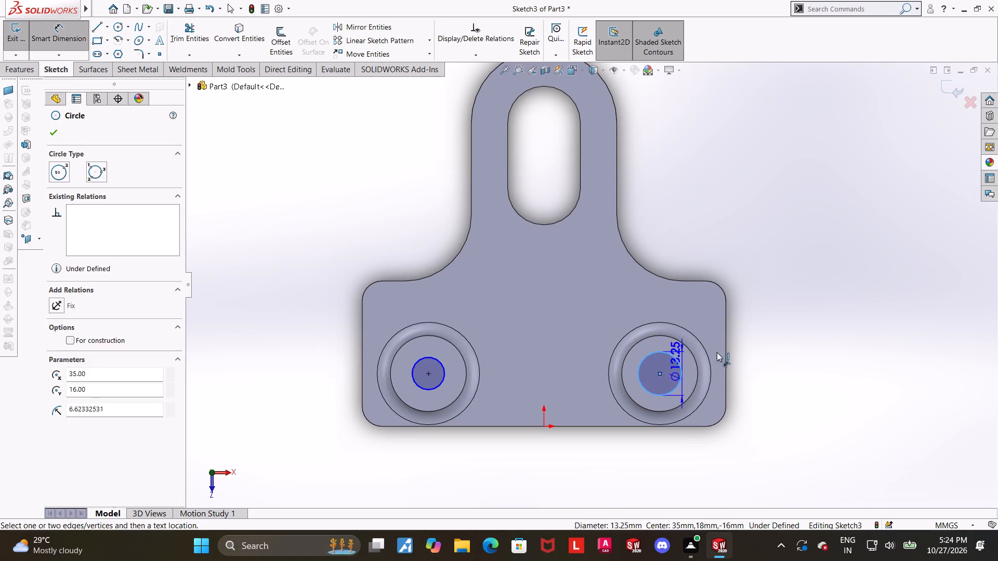
left_click(770, 338)
type("12")
key("Return")
key("Escape")
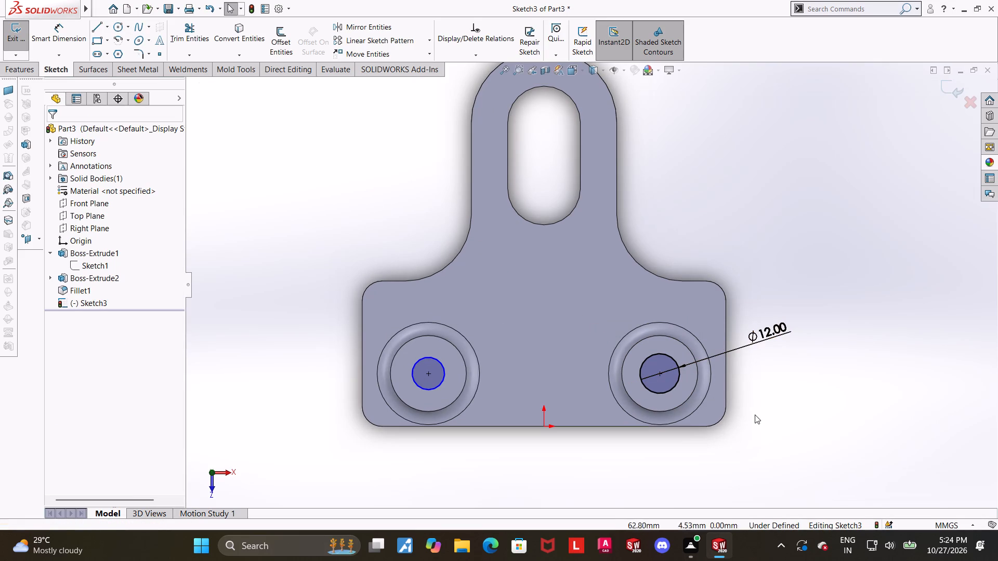
Add an equal relation between the right and left circles.
left_click(755, 415)
left_click(678, 378)
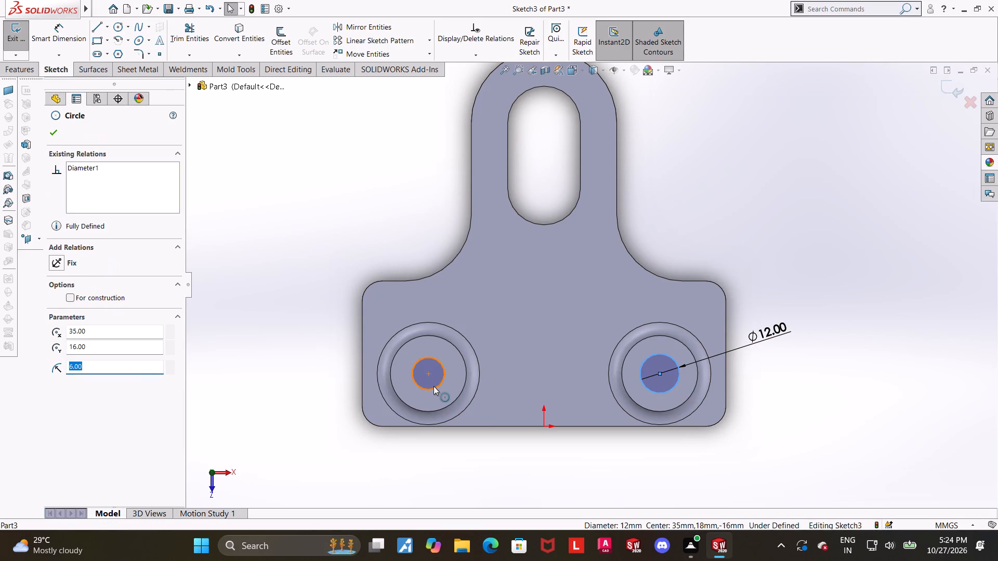
left_click(434, 386, "ctrl")
left_click(58, 358)
left_click(392, 430)
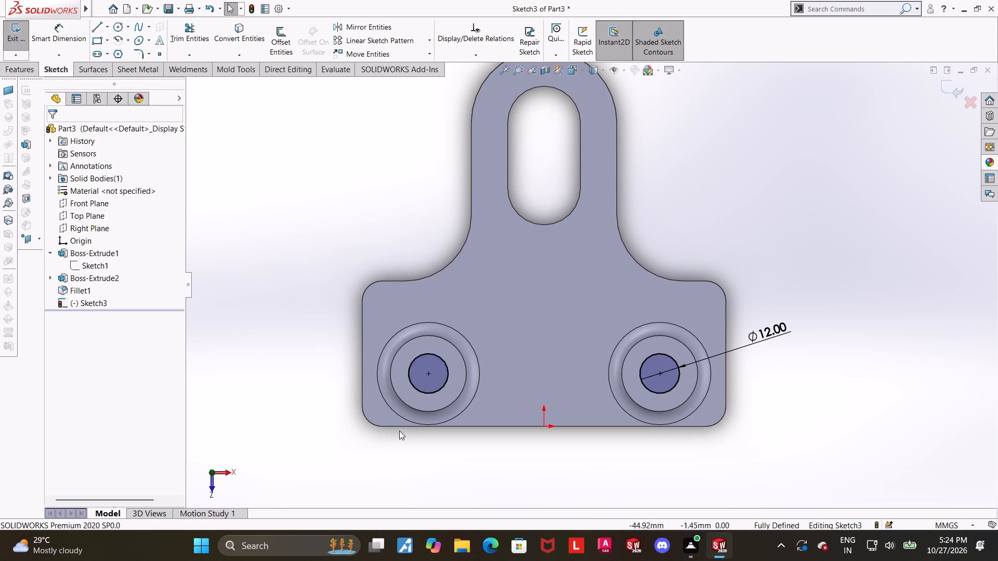
Exit the sketch and cut the two circles with Extruded Cut set to Through All.
scroll(841, 367, "up", 1)
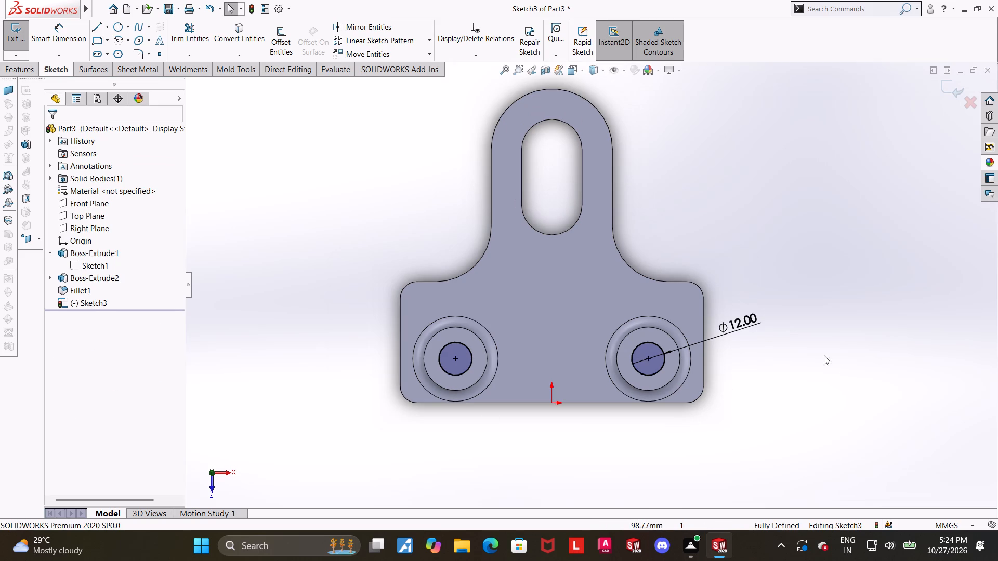
scroll(792, 356, "up", 1)
middle_click_drag(786, 403, 786, 336)
left_click(944, 87)
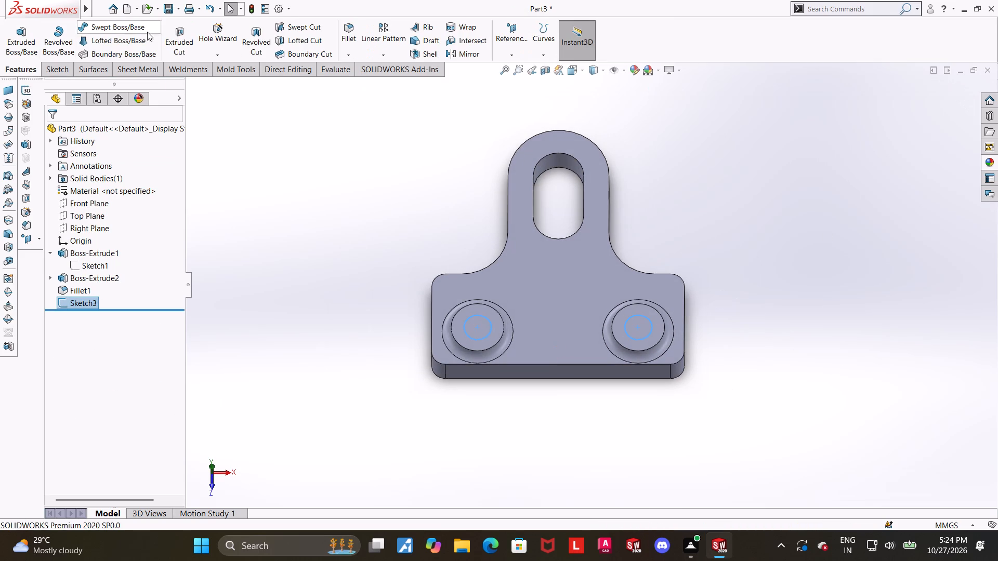
left_click(172, 28)
middle_click_drag(375, 338, 354, 271)
left_click(129, 205)
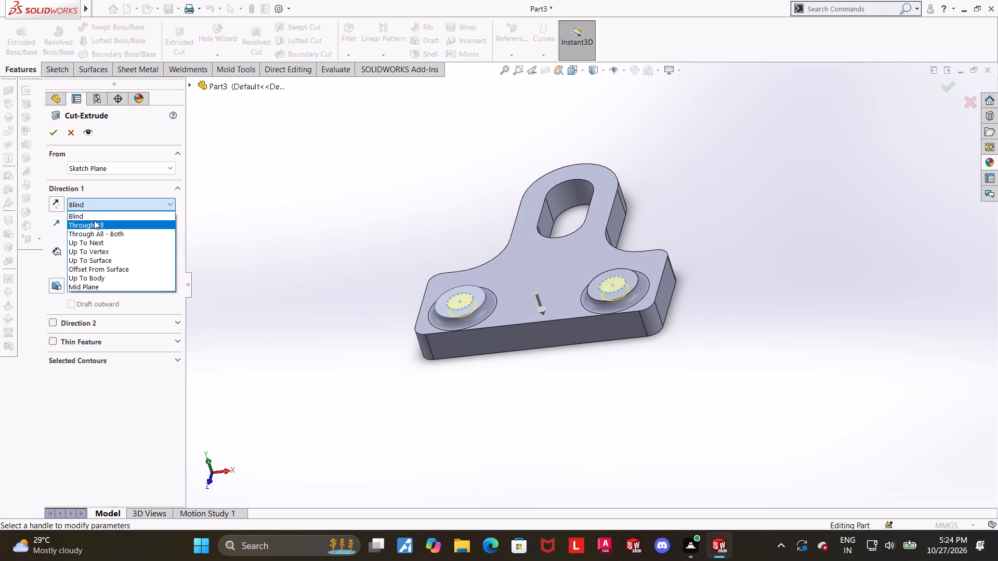
left_click(94, 220)
left_click(54, 135)
left_click(270, 287)
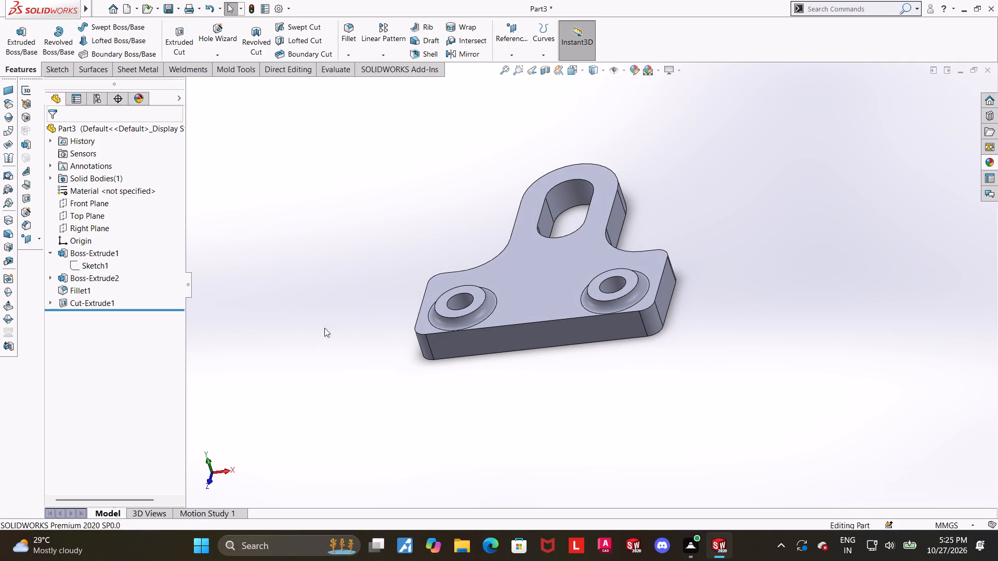
middle_click_drag(395, 357, 390, 377)
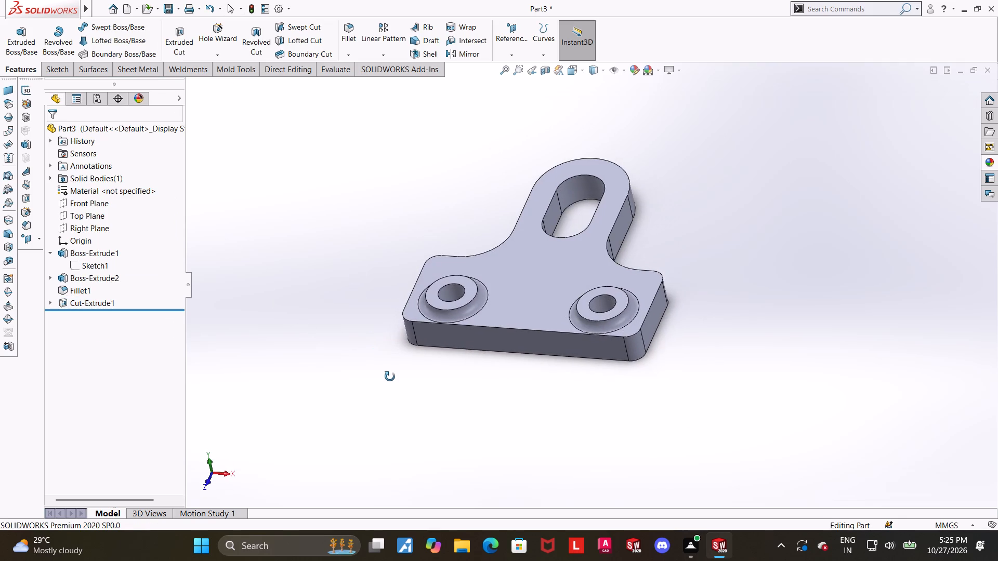
Inspect the plate's slotted stem, filleted bosses and through holes from several angles, and reveal the sketch under the hole cut feature.
middle_click_drag(390, 377, 366, 353)
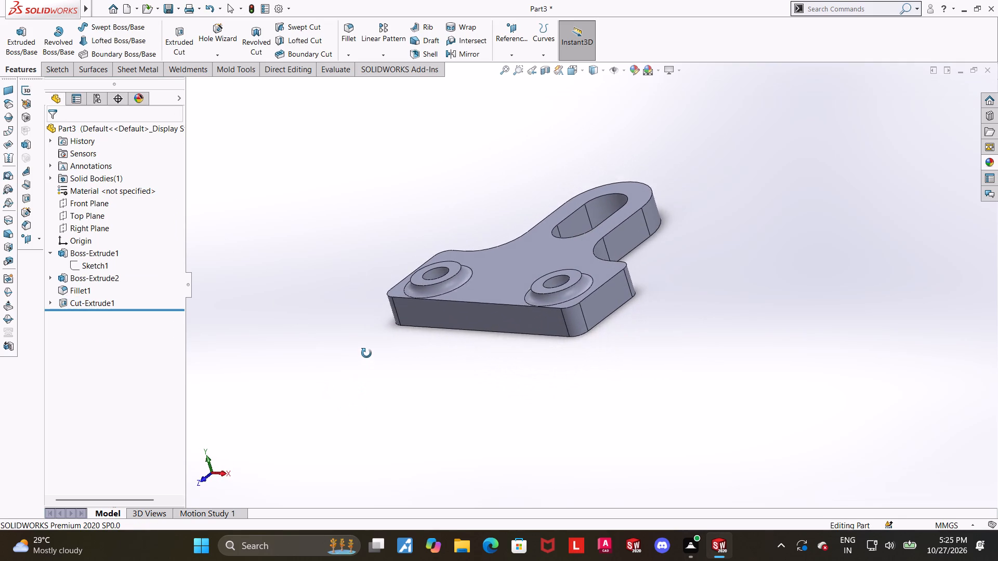
middle_click_drag(366, 353, 364, 341)
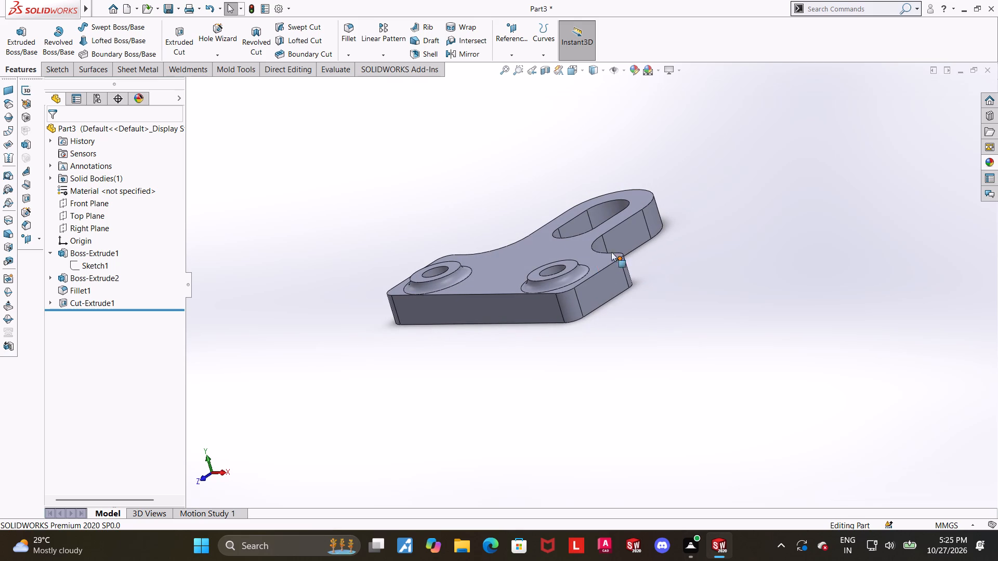
scroll(544, 229, "down", 1)
scroll(544, 229, "up", 2)
scroll(544, 229, "down", 2)
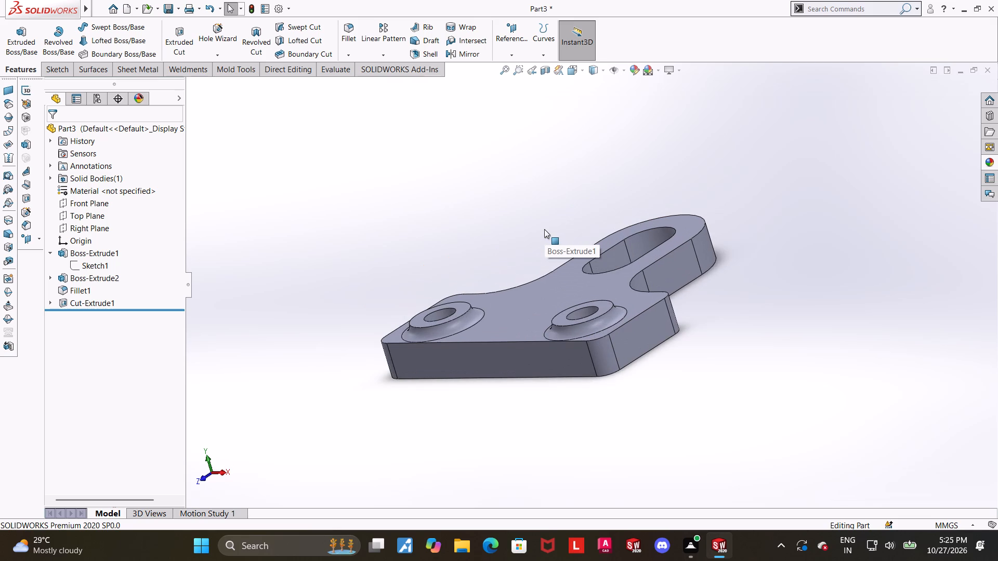
scroll(544, 229, "up", 1)
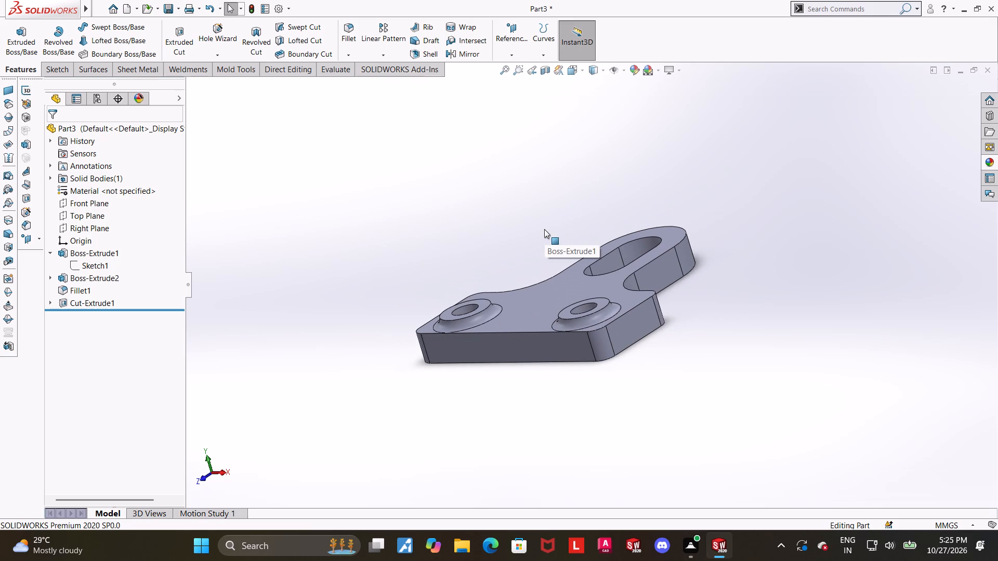
middle_click_drag(514, 284, 528, 292)
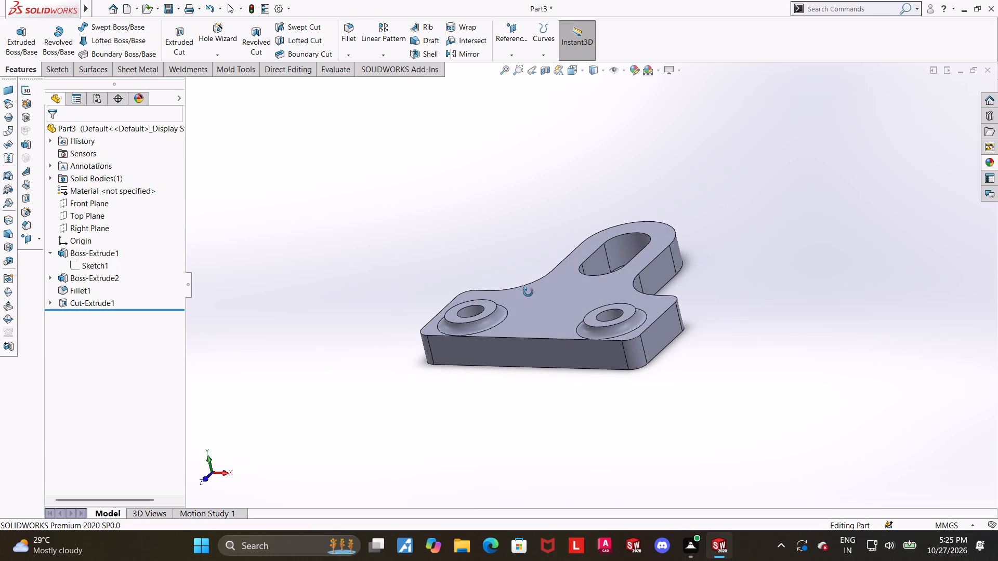
middle_click_drag(528, 292, 527, 307)
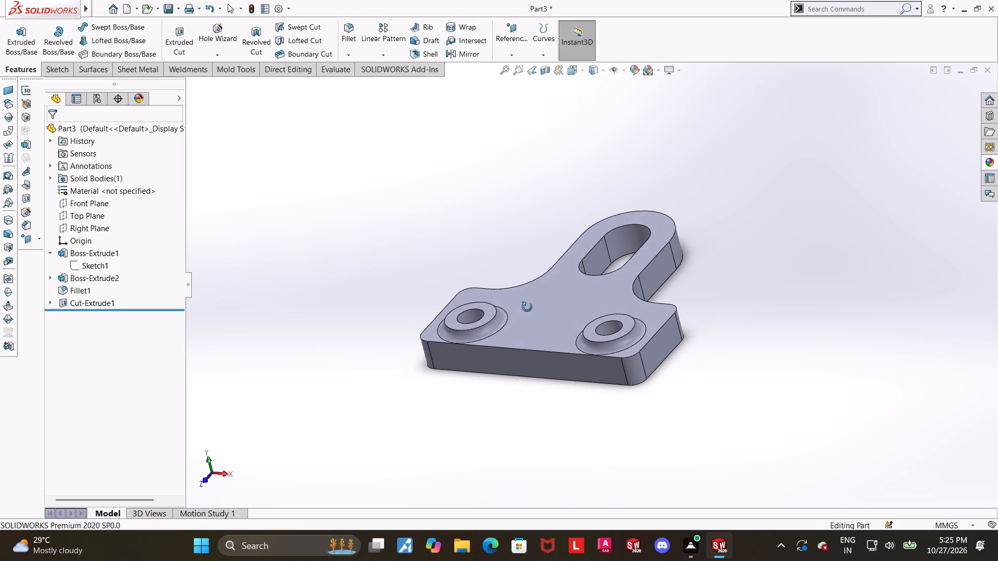
middle_click_drag(527, 307, 489, 320)
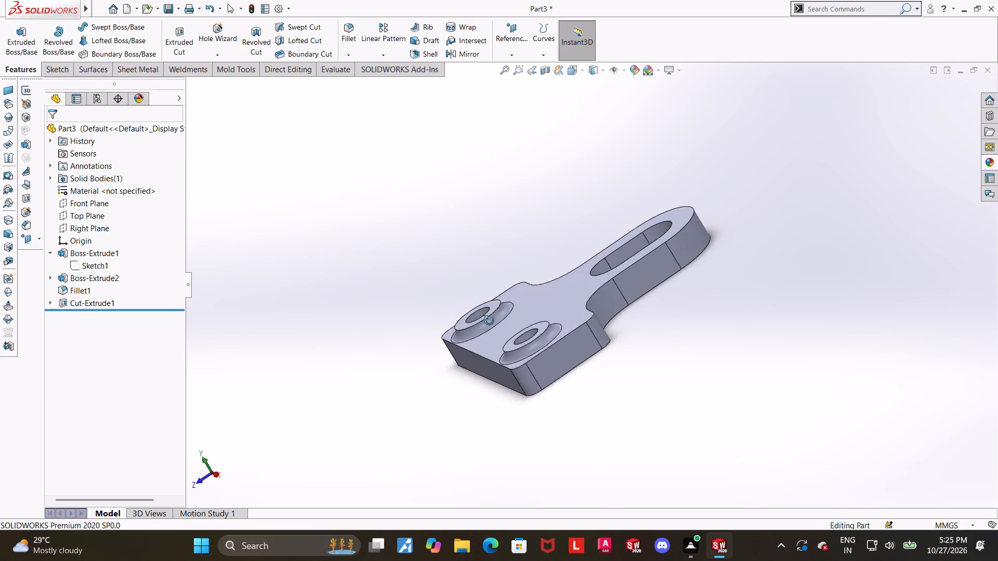
middle_click_drag(489, 320, 483, 336)
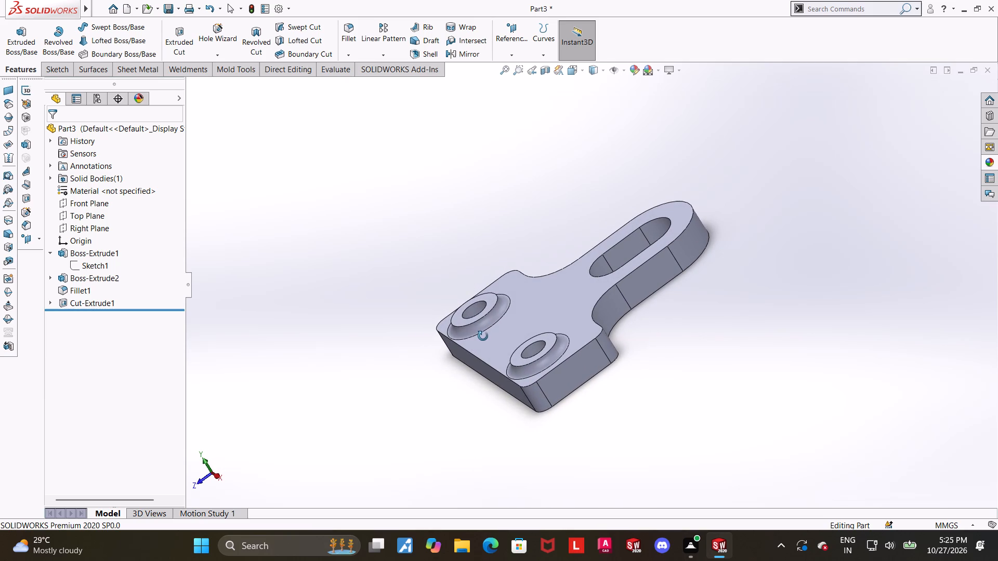
middle_click_drag(483, 336, 482, 339)
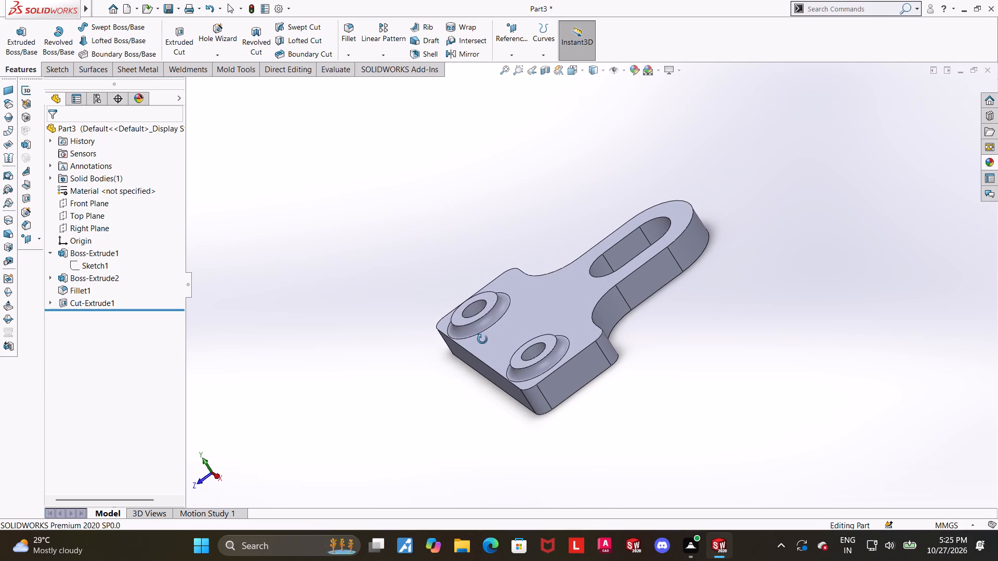
middle_click_drag(482, 339, 479, 336)
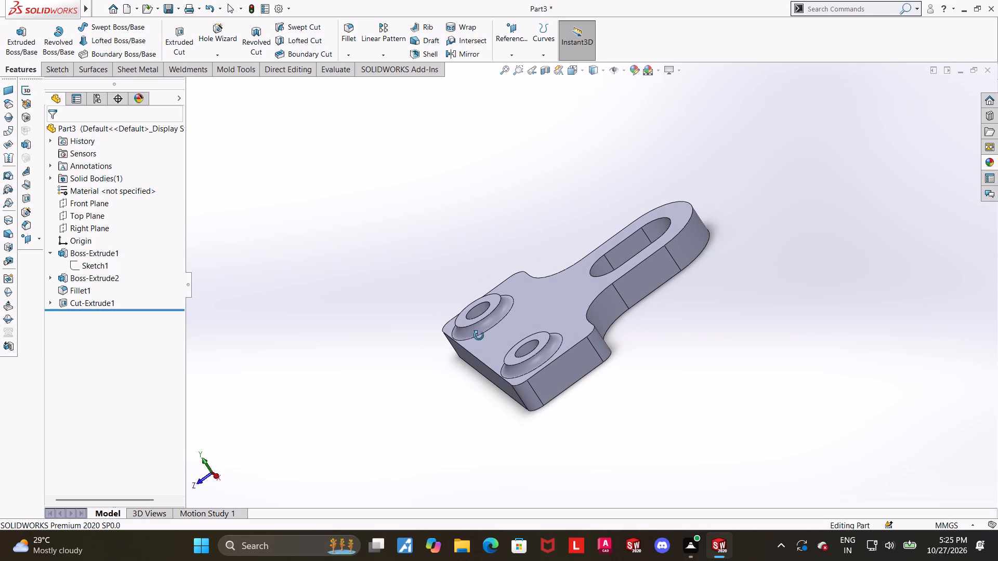
middle_click_drag(479, 336, 482, 343)
middle_click_drag(566, 385, 586, 377)
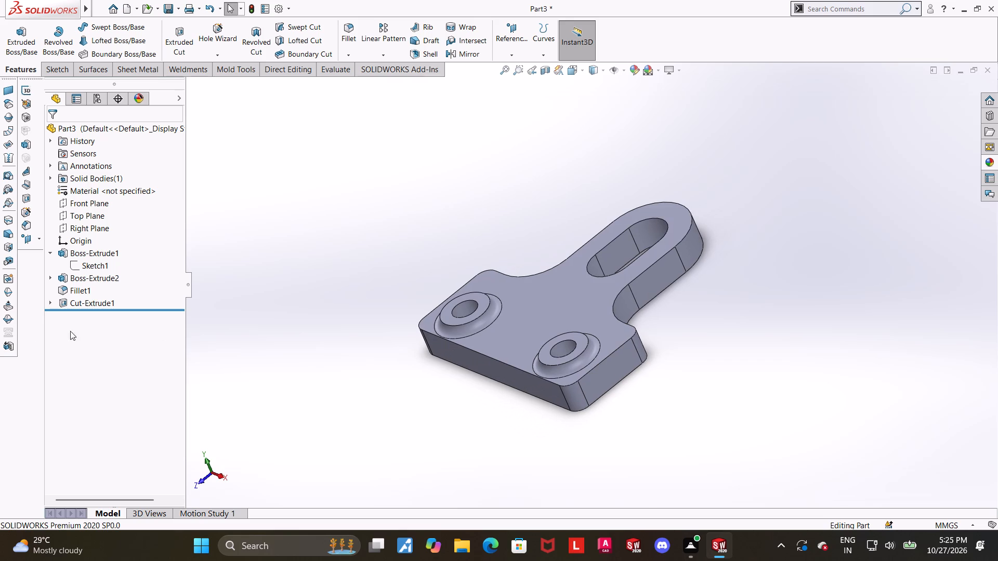
left_click(53, 302)
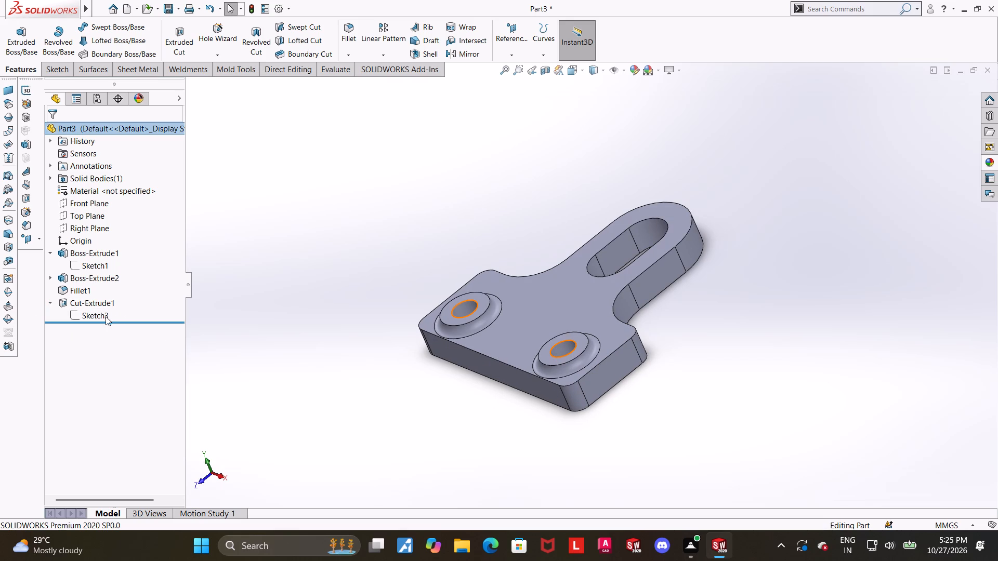
scroll(634, 387, "up", 1)
scroll(634, 381, "down", 1)
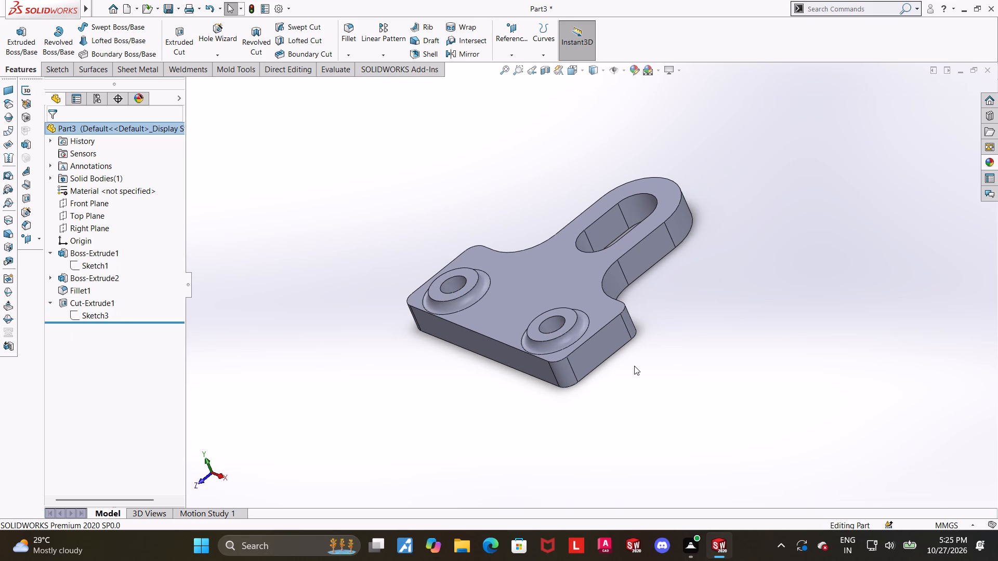
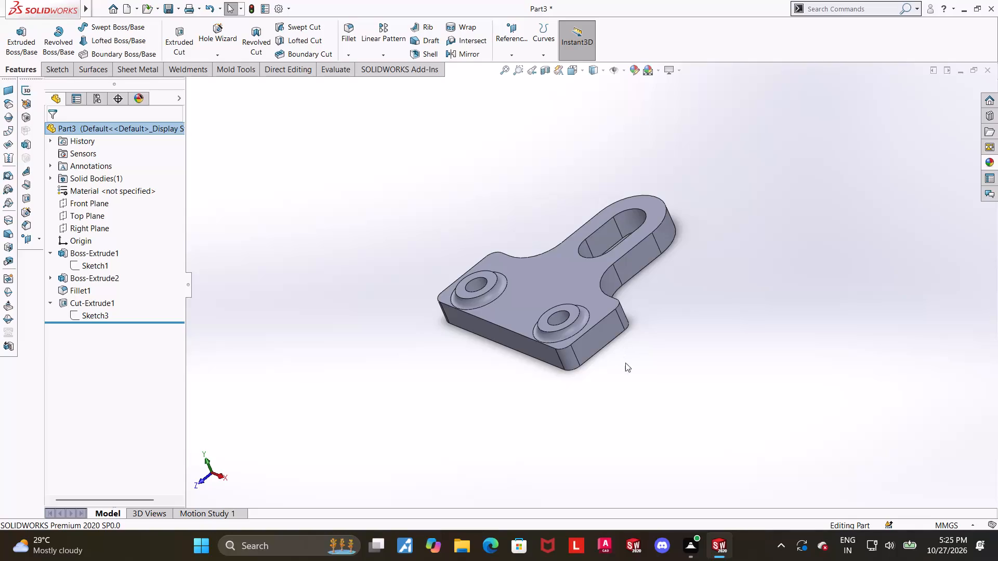
Examine the plate from several angles and check where the Right Plane passes through it.
middle_click_drag(634, 338, 631, 369)
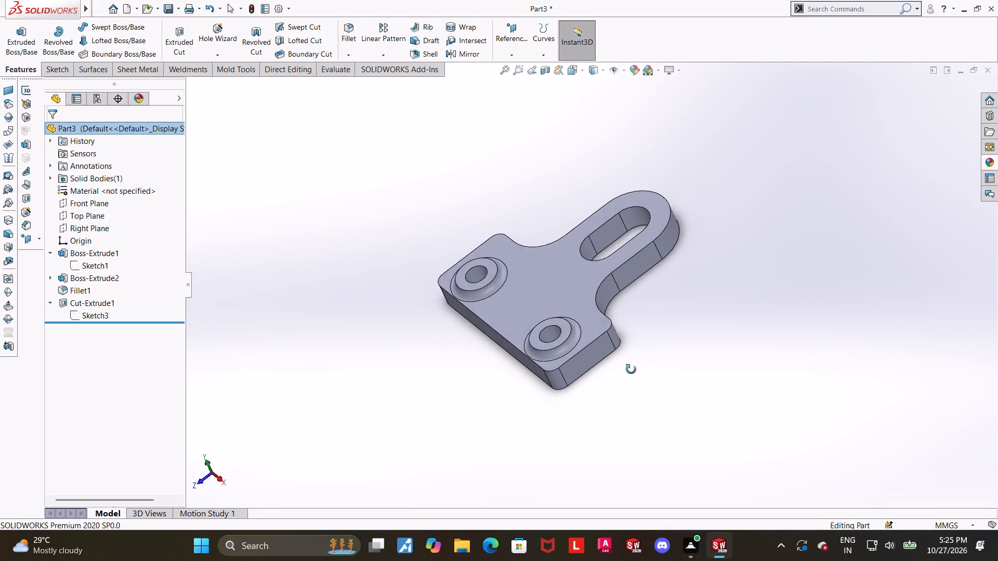
middle_click_drag(631, 369, 581, 373)
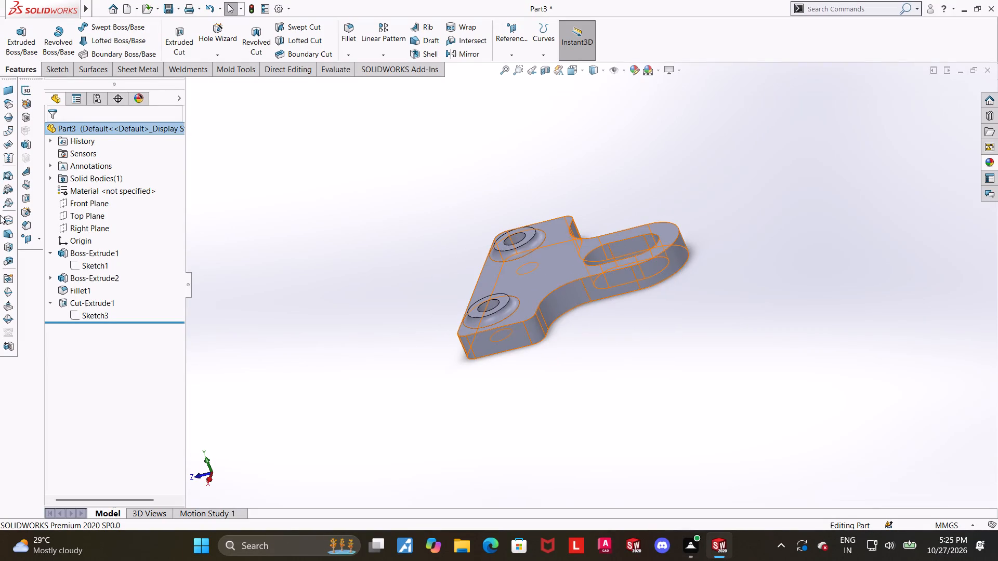
left_click(95, 224)
middle_click_drag(874, 399, 882, 417)
middle_click_drag(681, 324, 704, 350)
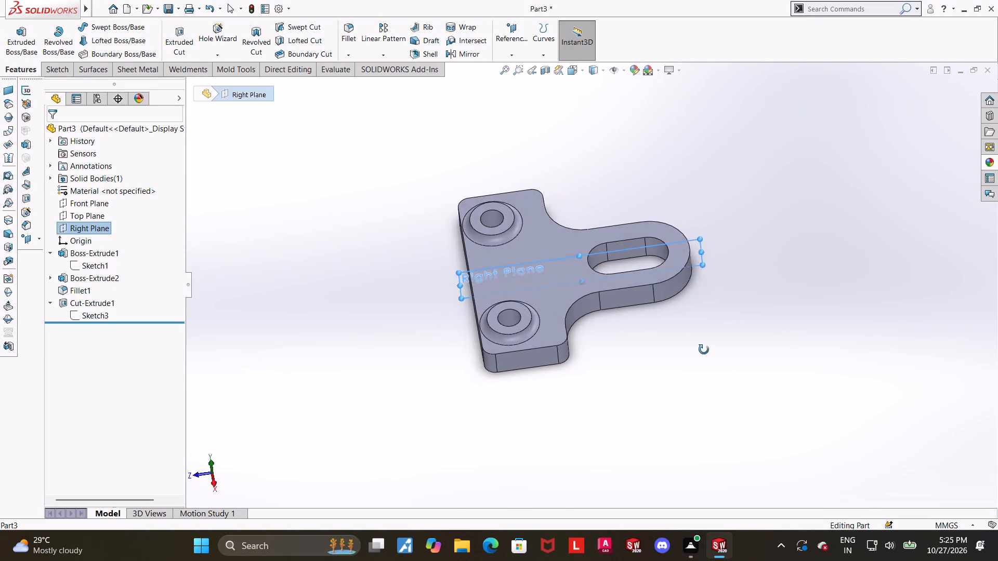
middle_click_drag(704, 350, 734, 317)
scroll(573, 226, "down", 3)
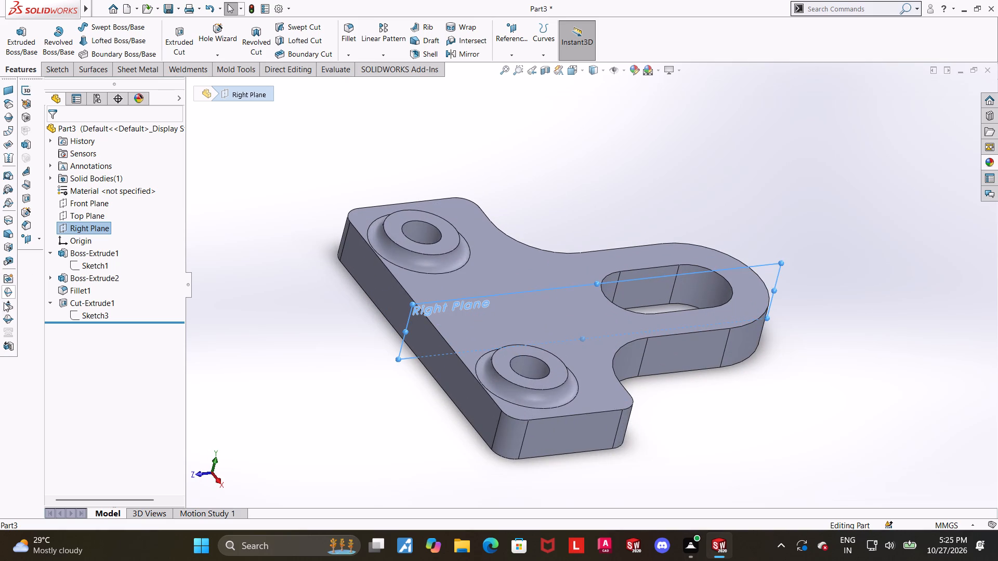
Open the hole cut's sketch, check its circles from several angles, and exit it without changes.
left_click(84, 314)
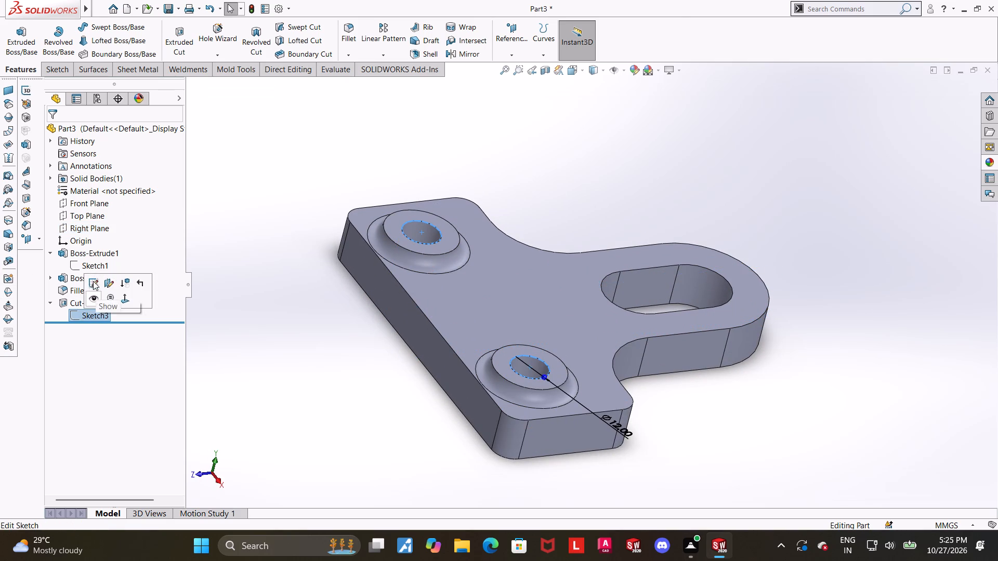
left_click(93, 280)
left_click(96, 315)
left_click(119, 302)
scroll(443, 312, "up", 3)
scroll(646, 313, "up", 1)
middle_click_drag(700, 335, 579, 312)
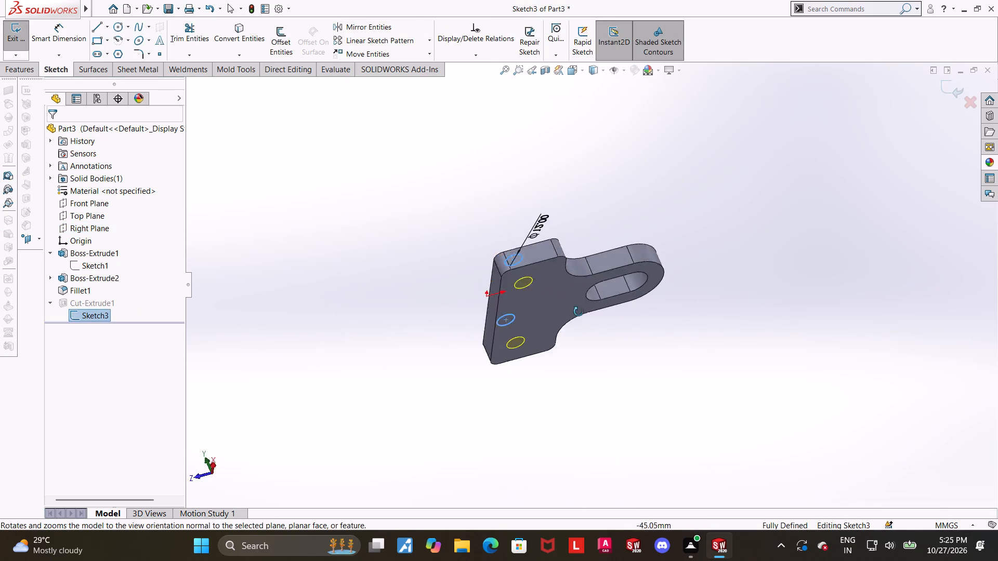
middle_click_drag(579, 312, 598, 405)
left_click(702, 325)
left_click(962, 103)
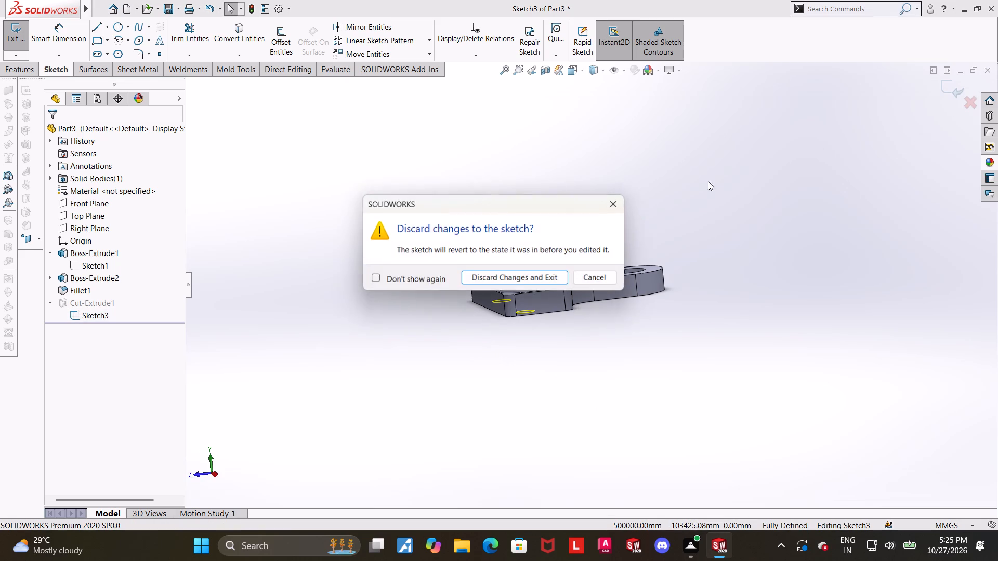
left_click(612, 203)
left_click(941, 94)
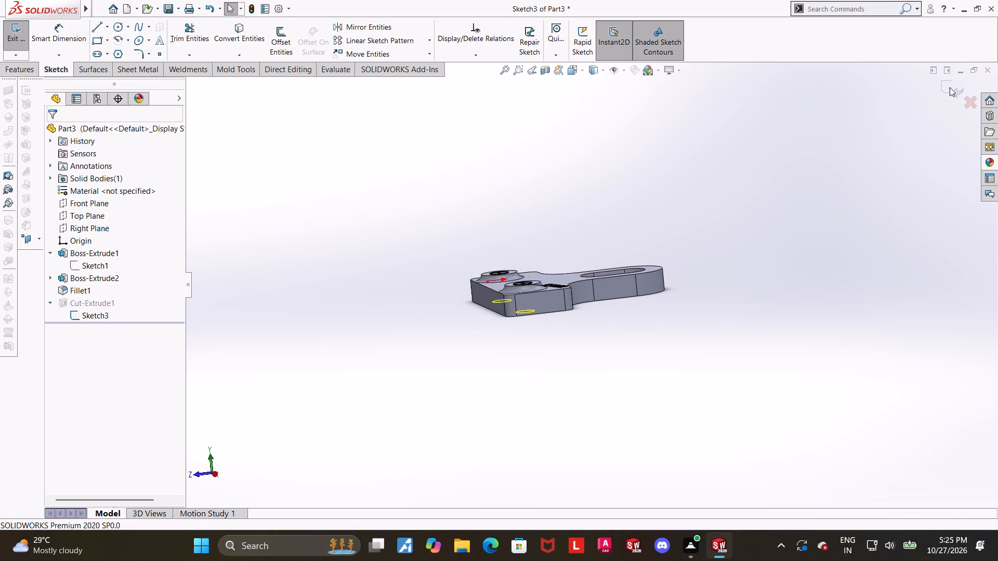
left_click(950, 87)
Start a new sketch on the Right Plane and orient the view normal to it.
left_click(84, 231)
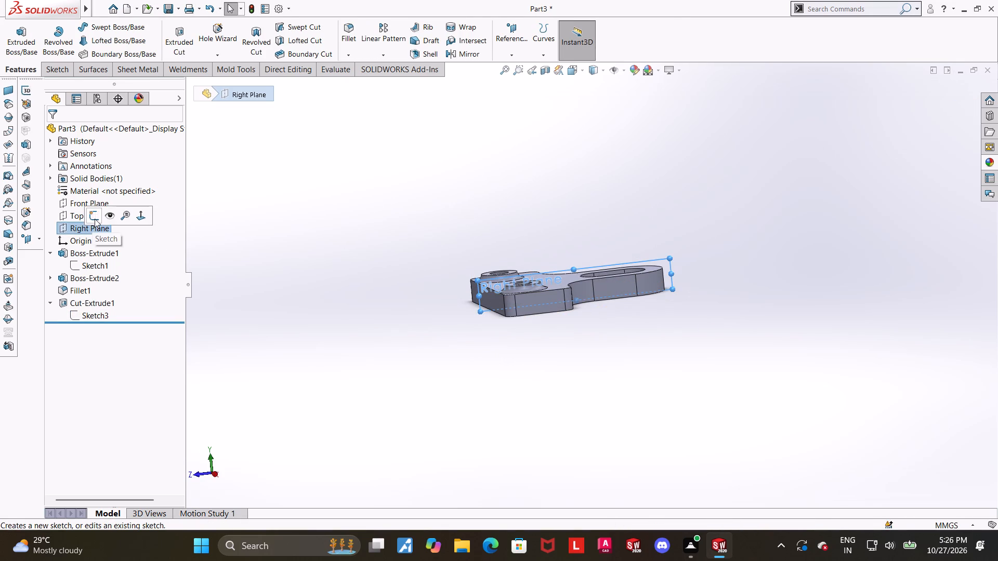
left_click(95, 218)
left_click(81, 331)
left_click(109, 320)
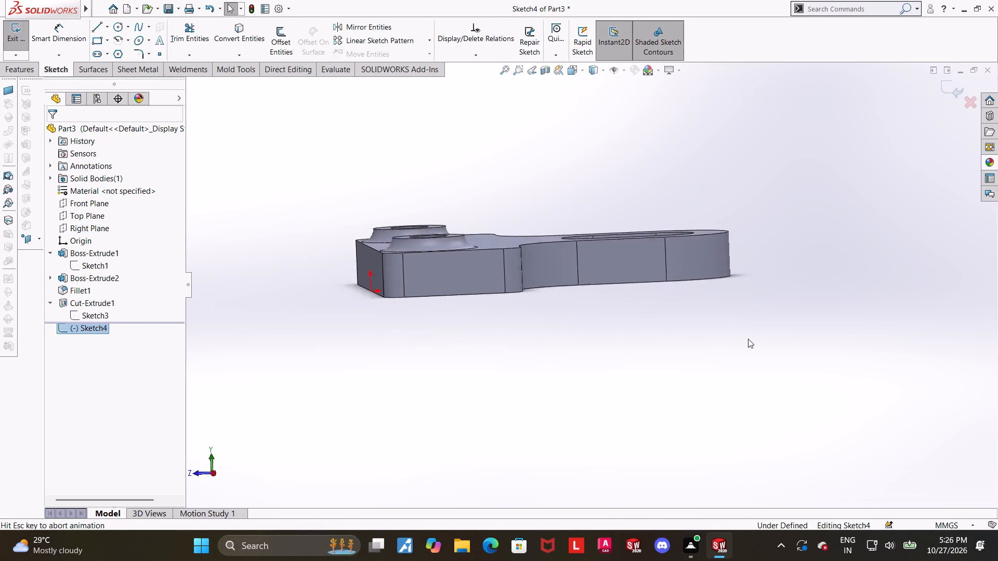
scroll(745, 337, "up", 2)
scroll(773, 206, "up", 1)
scroll(751, 219, "down", 1)
scroll(695, 217, "down", 2)
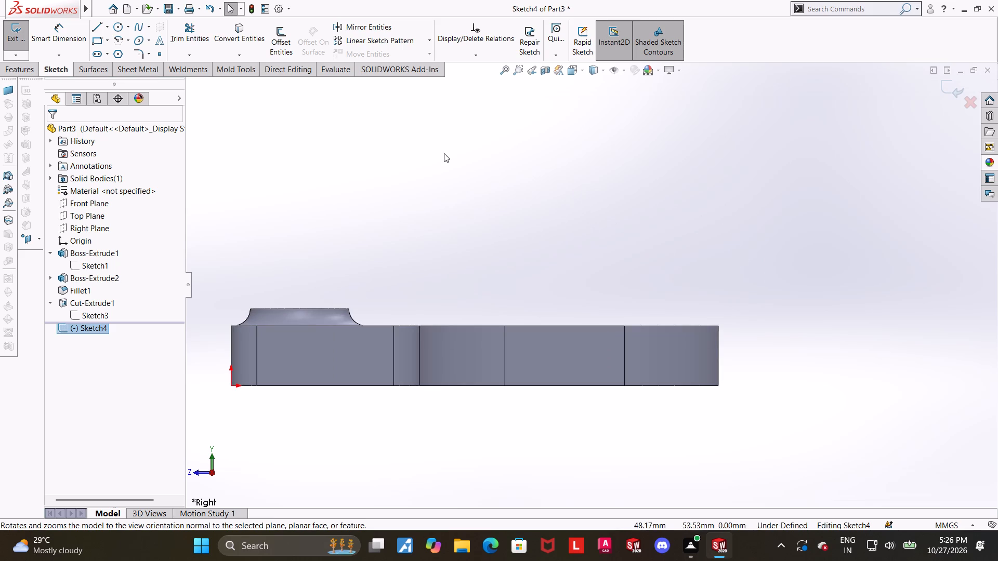
Sketch an open bracket outline rising about 76 mm from the plate's top beside the boss, with a horizontal arm and upturned tip about 10.5 mm wide.
left_click(99, 29)
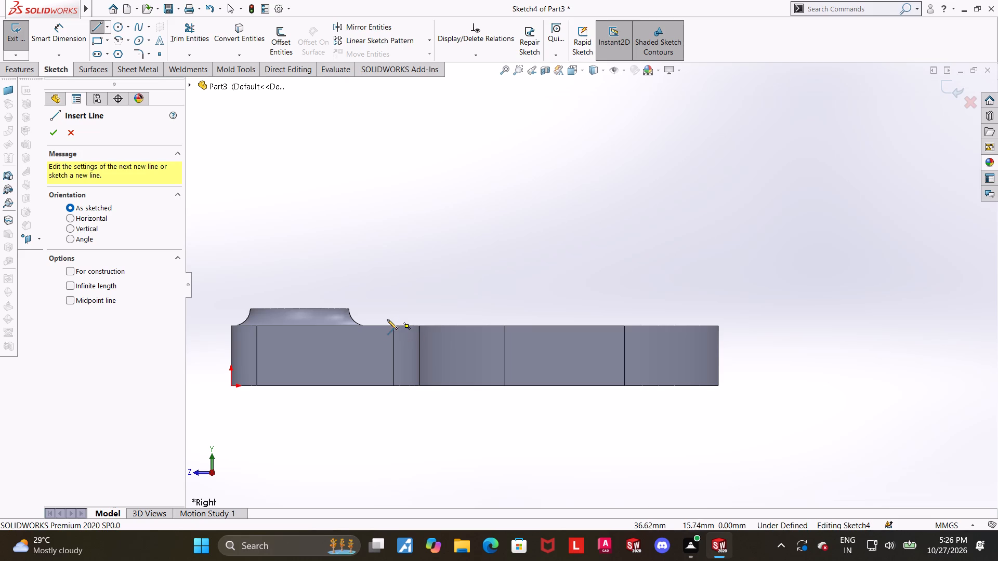
left_click(372, 327)
scroll(390, 190, "up", 2)
scroll(451, 217, "down", 2)
scroll(459, 218, "up", 4)
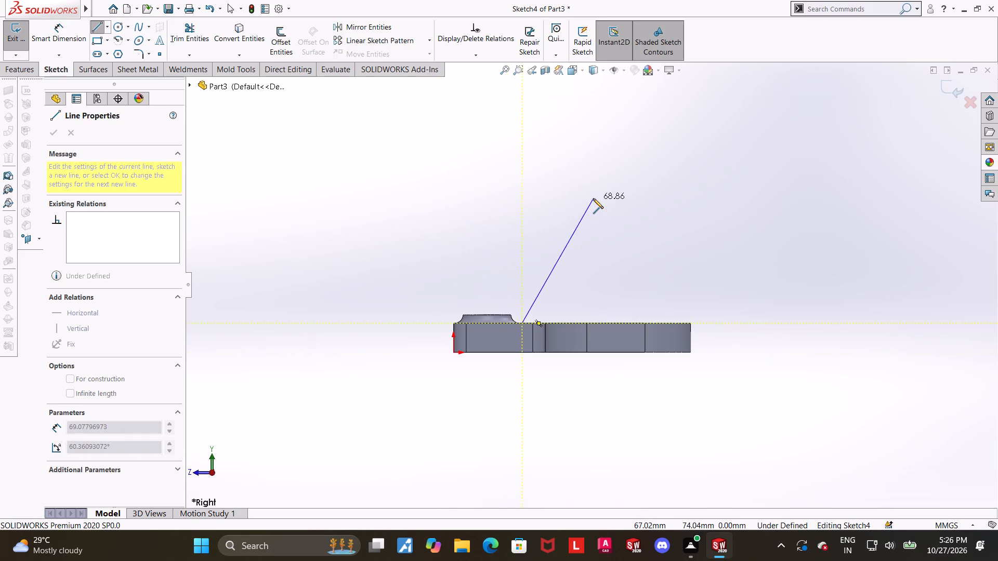
scroll(593, 198, "down", 2)
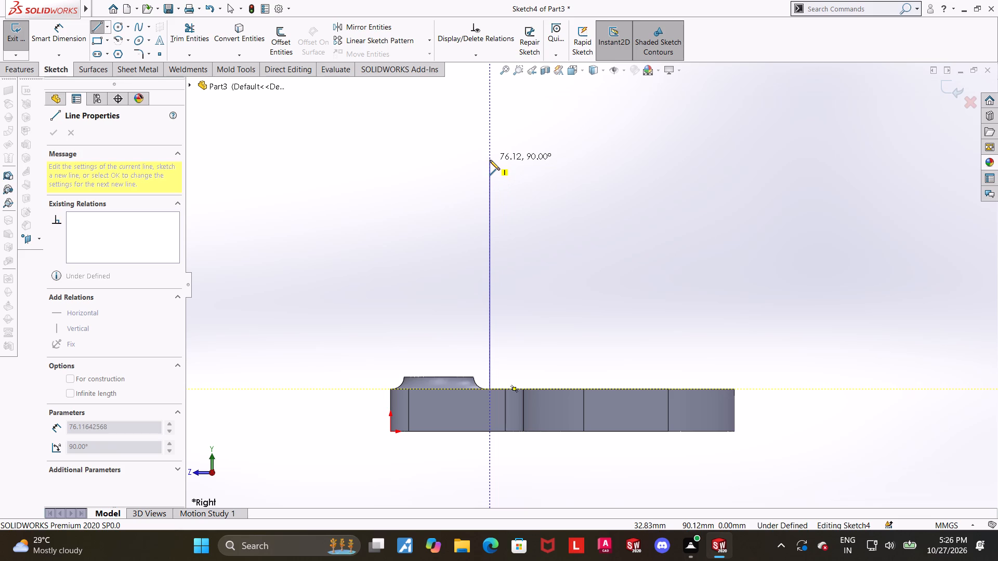
left_click(490, 165)
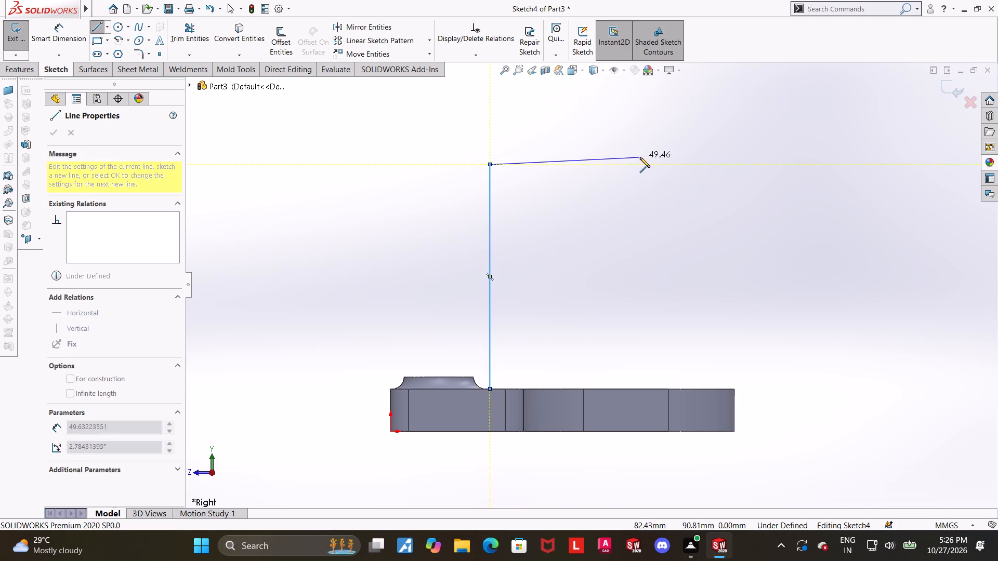
left_click(643, 163)
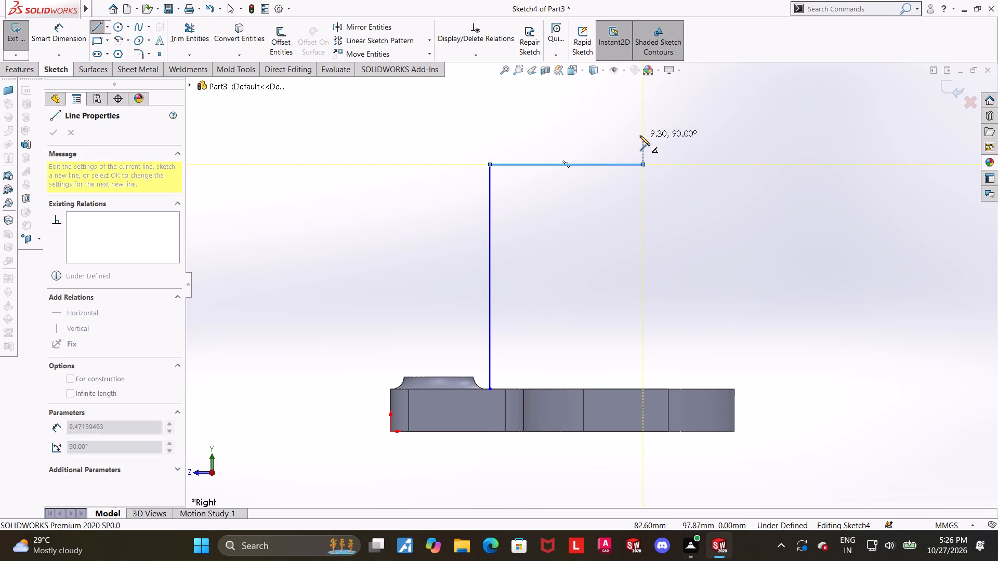
left_click(640, 132)
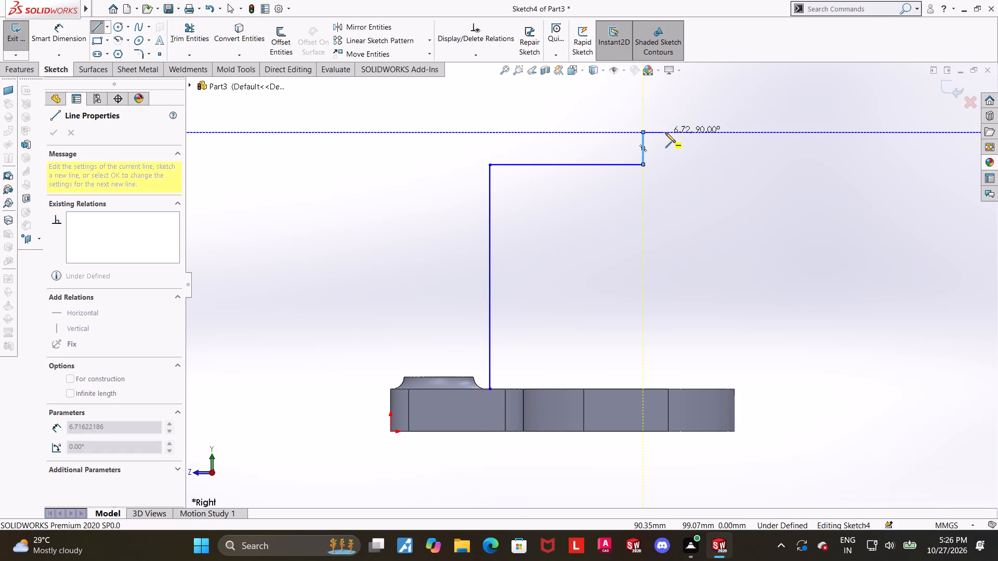
left_click(675, 133)
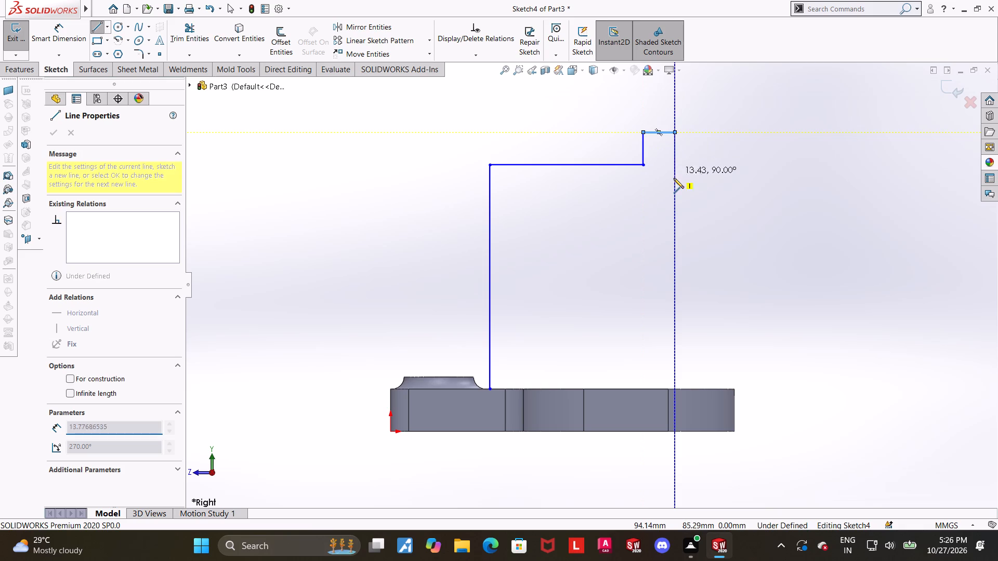
left_click(673, 186)
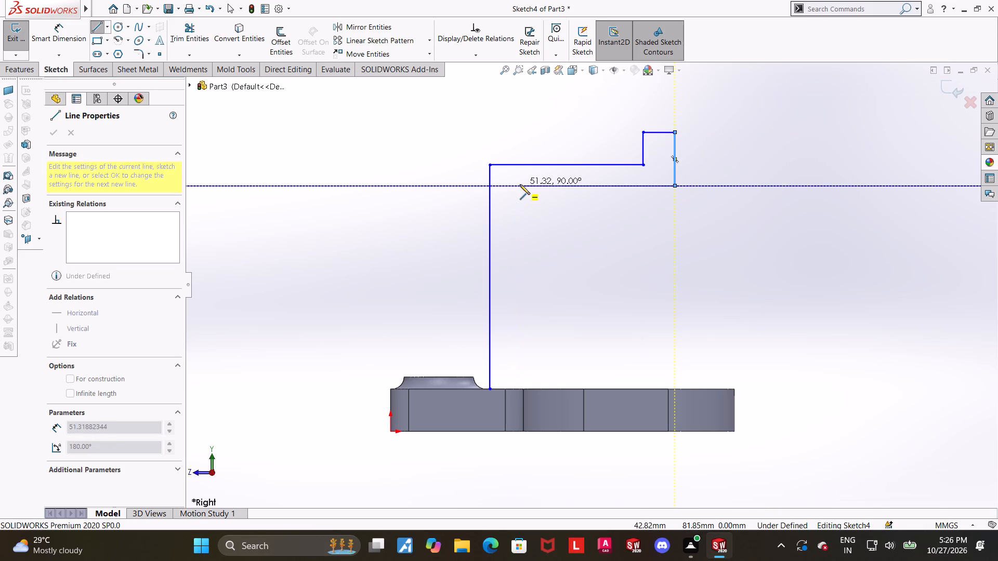
left_click(519, 185)
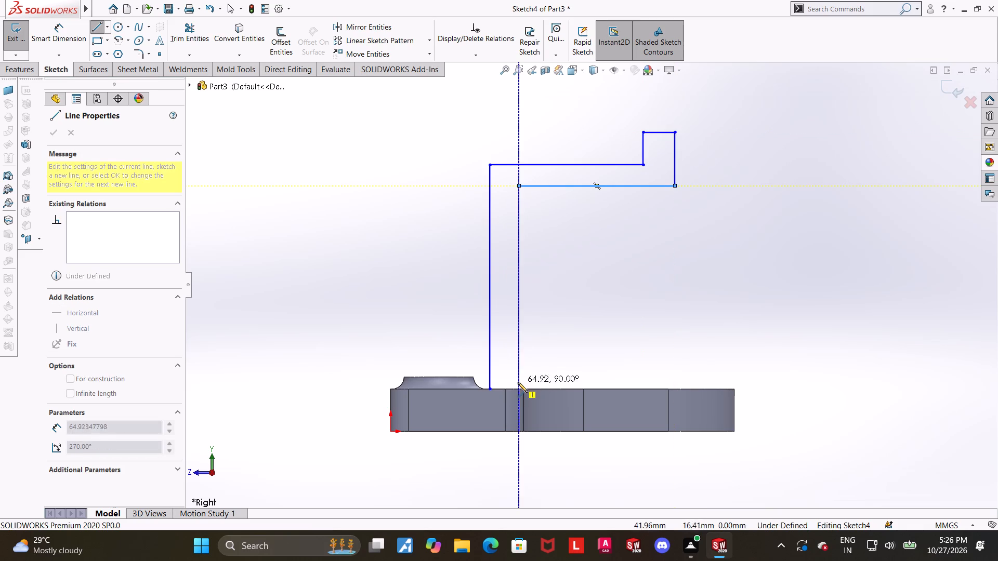
left_click(518, 386)
key("Escape")
key("Escape")
scroll(605, 329, "down", 1)
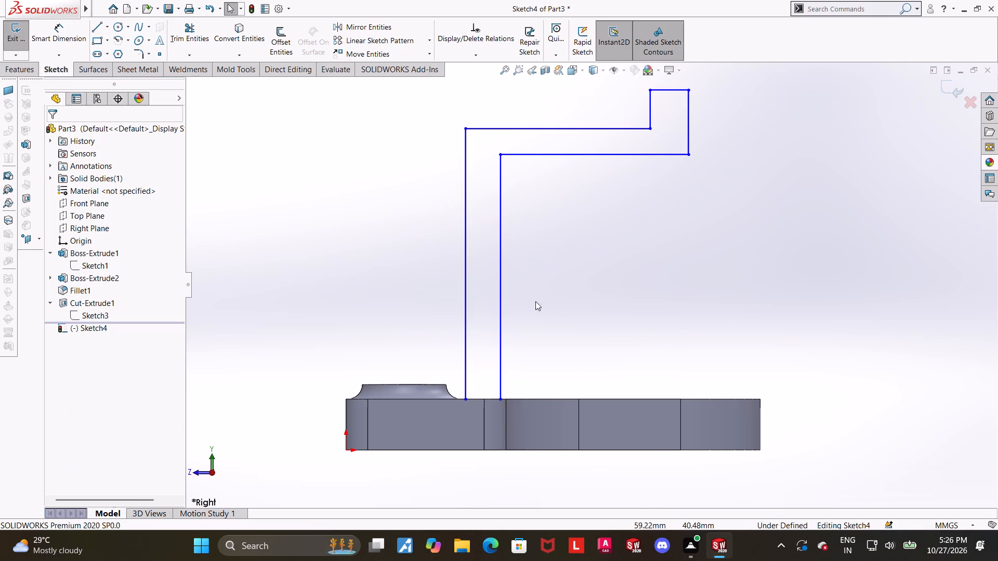
Close the bracket outline with a line joining the upright's two lower endpoints along the plate's top face.
left_click(100, 26)
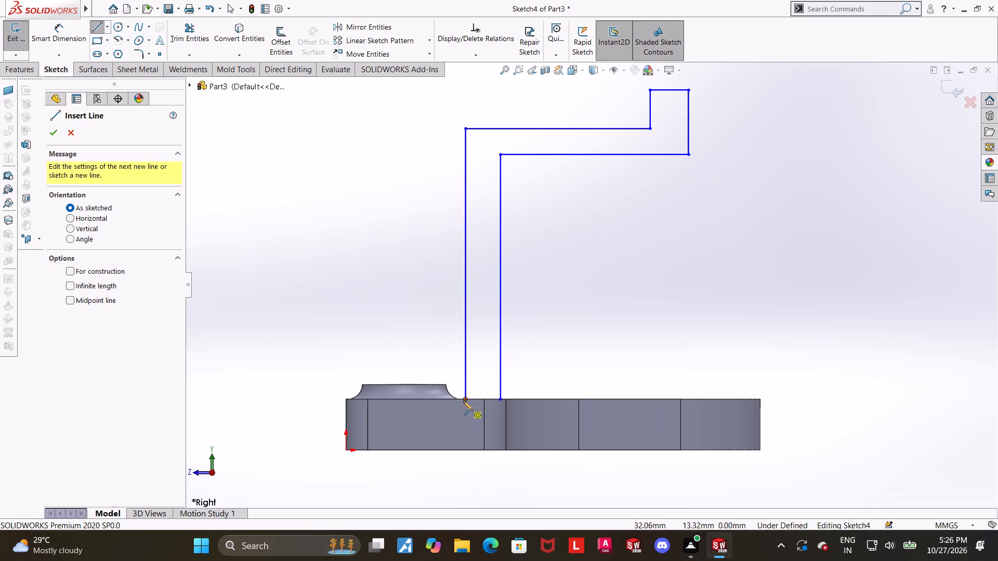
left_click(466, 400)
left_click(503, 400)
key("Escape")
key("Escape")
key("Escape")
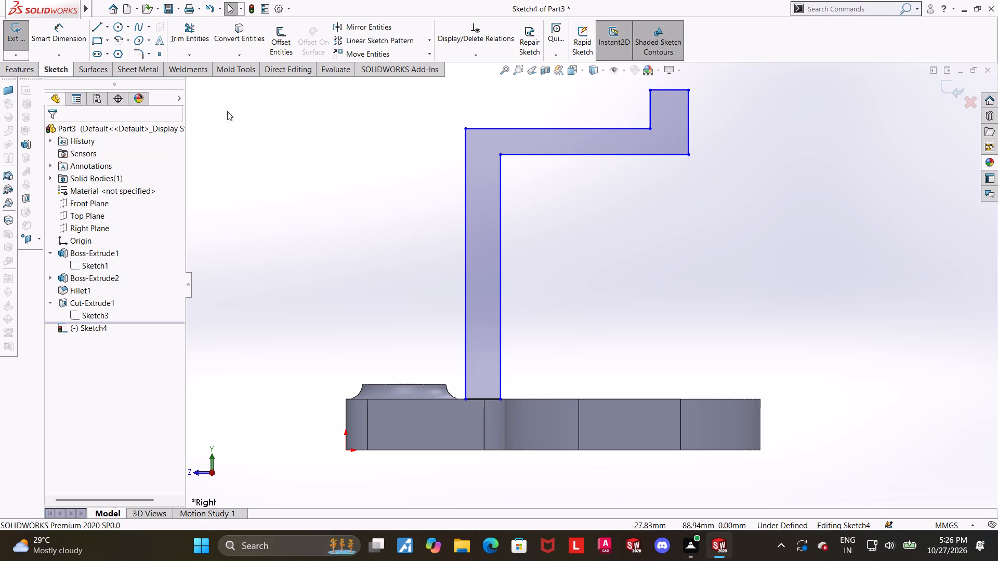
Dimension the thickness of the bracket profile's horizontal arm as 13 mm.
left_click(53, 40)
scroll(384, 186, "up", 1)
scroll(526, 199, "down", 1)
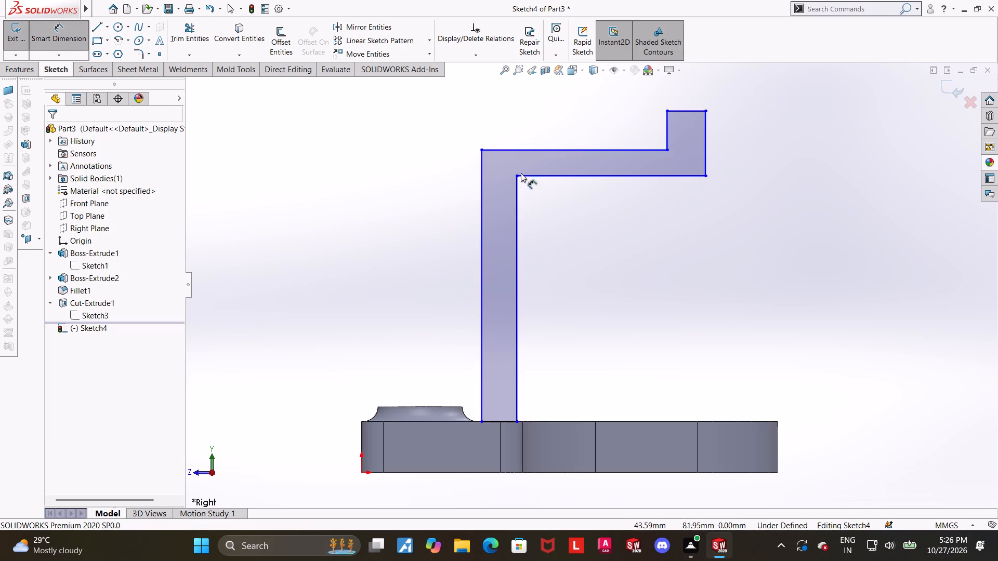
scroll(521, 173, "up", 2)
left_click(595, 194)
left_click(601, 210)
left_click(767, 211)
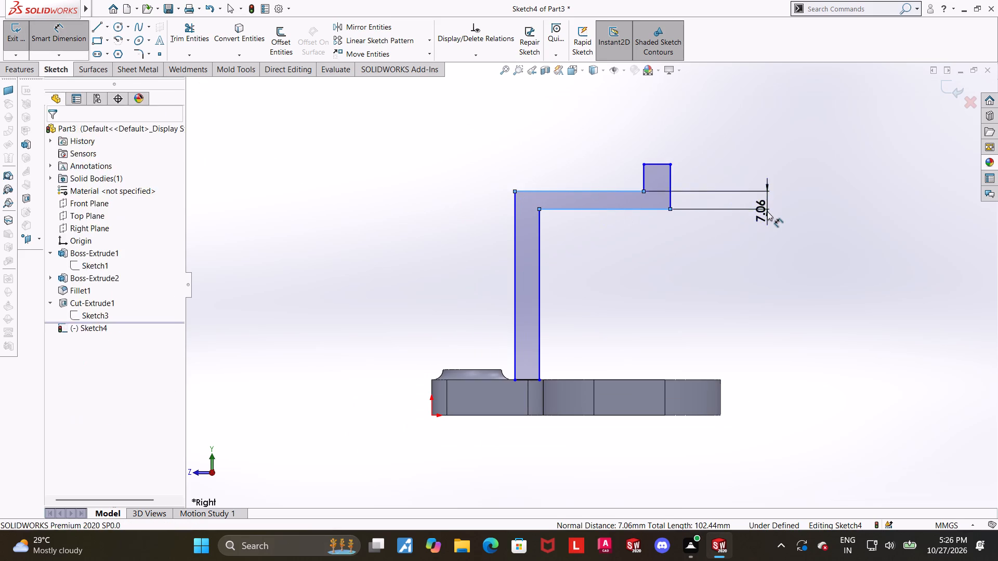
type("13")
key("Return")
key("Escape")
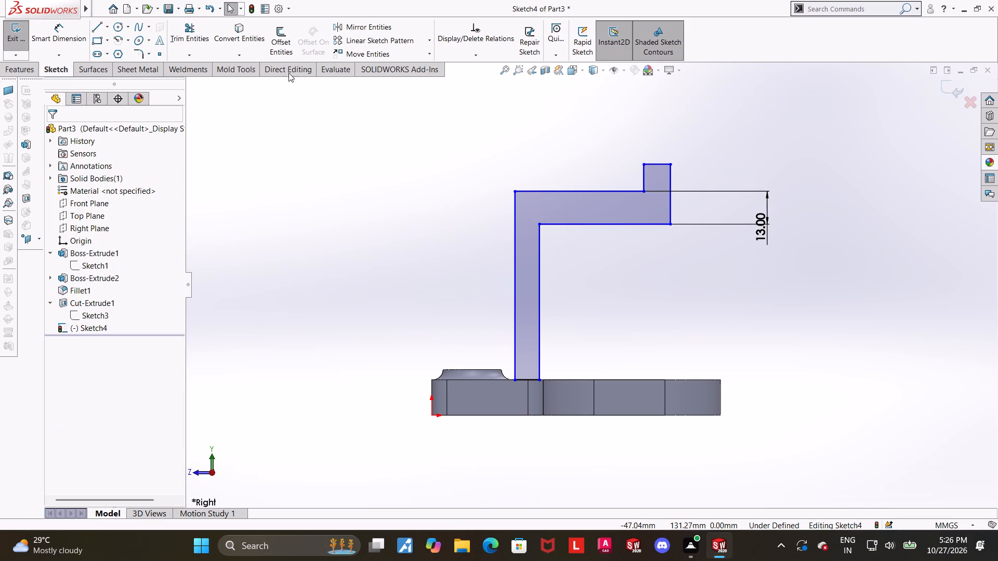
Dimension the thickness of the bracket profile's upright as 13 mm.
left_click(55, 34)
scroll(780, 232, "down", 1)
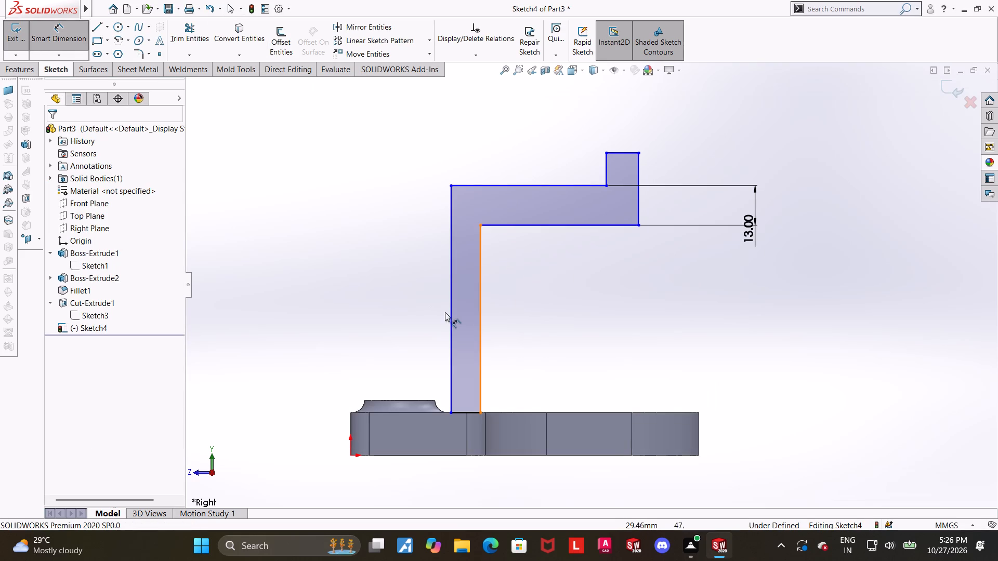
left_click(451, 313)
left_click(481, 318)
left_click(391, 281)
type("13")
key("Return")
key("Escape")
left_click_drag(930, 362, 924, 360)
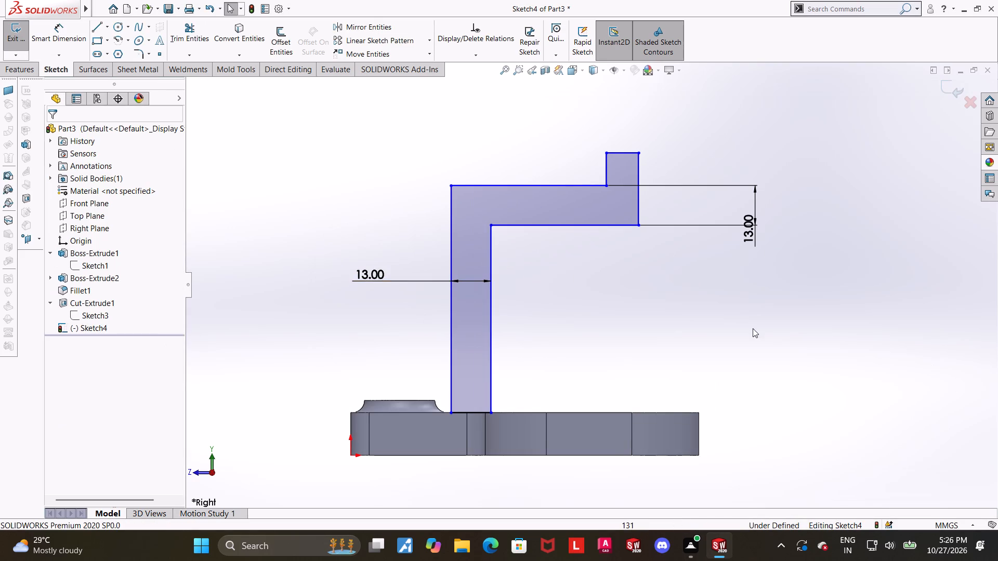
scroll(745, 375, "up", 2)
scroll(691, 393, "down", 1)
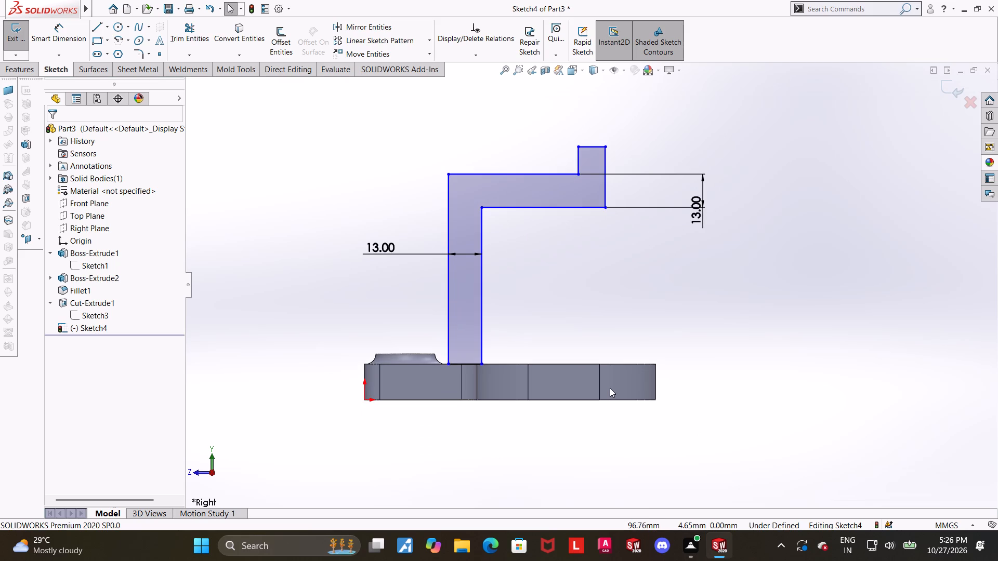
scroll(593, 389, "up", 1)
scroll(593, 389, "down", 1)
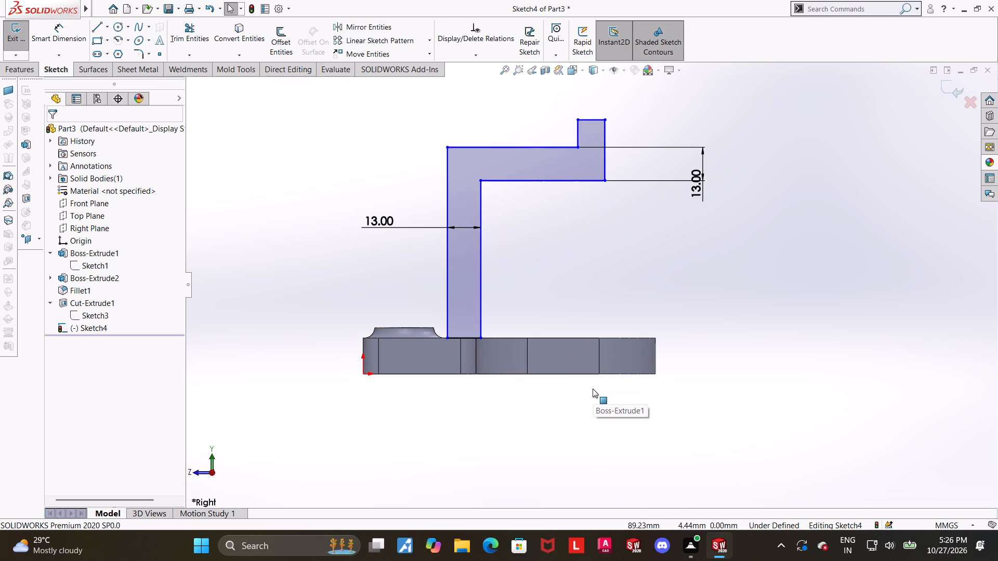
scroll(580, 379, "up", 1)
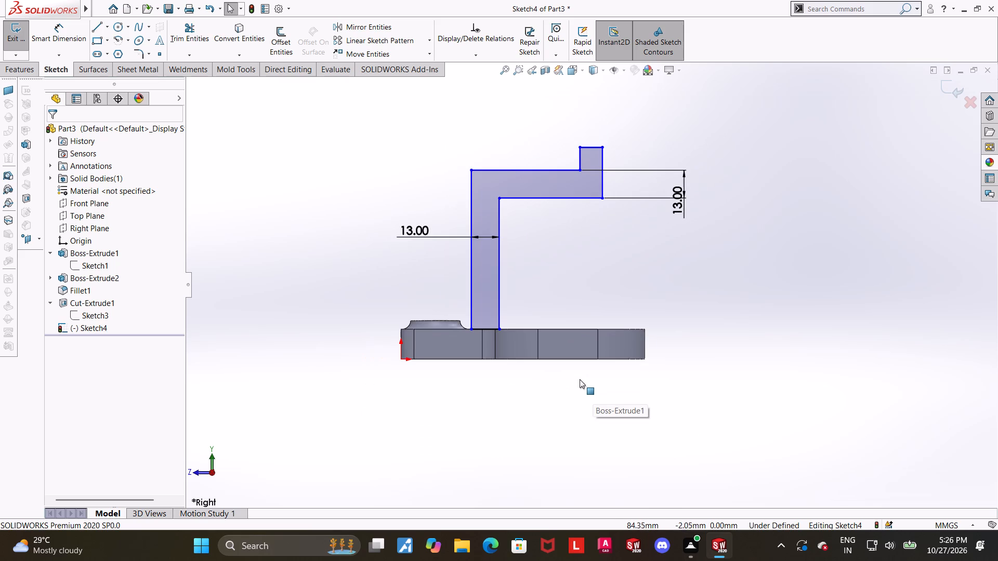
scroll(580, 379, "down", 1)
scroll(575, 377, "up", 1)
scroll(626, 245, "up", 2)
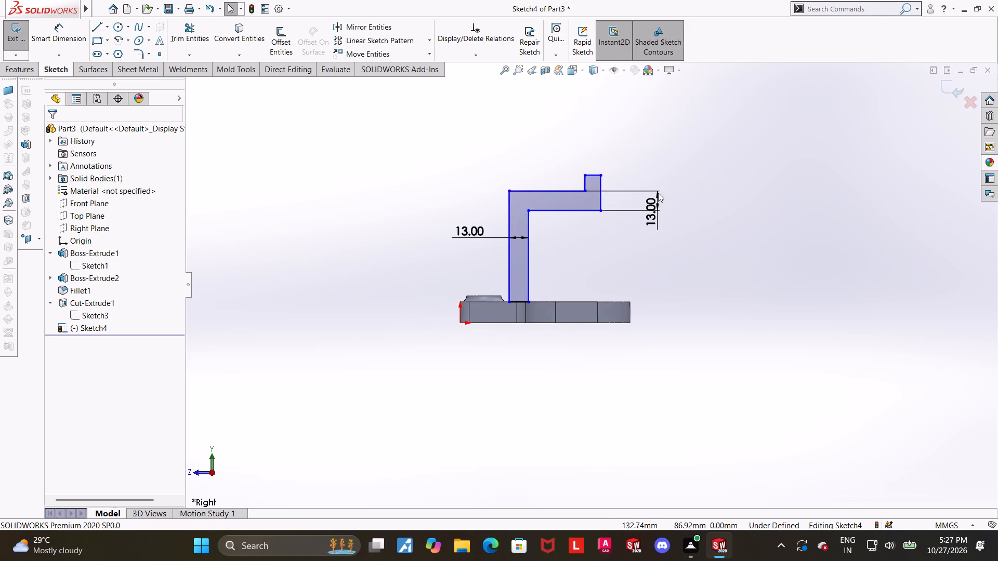
Dimension the vertical distance from the origin to the bracket tip's top line as 108 mm (130 minus 22).
scroll(658, 196, "down", 2)
left_click(58, 33)
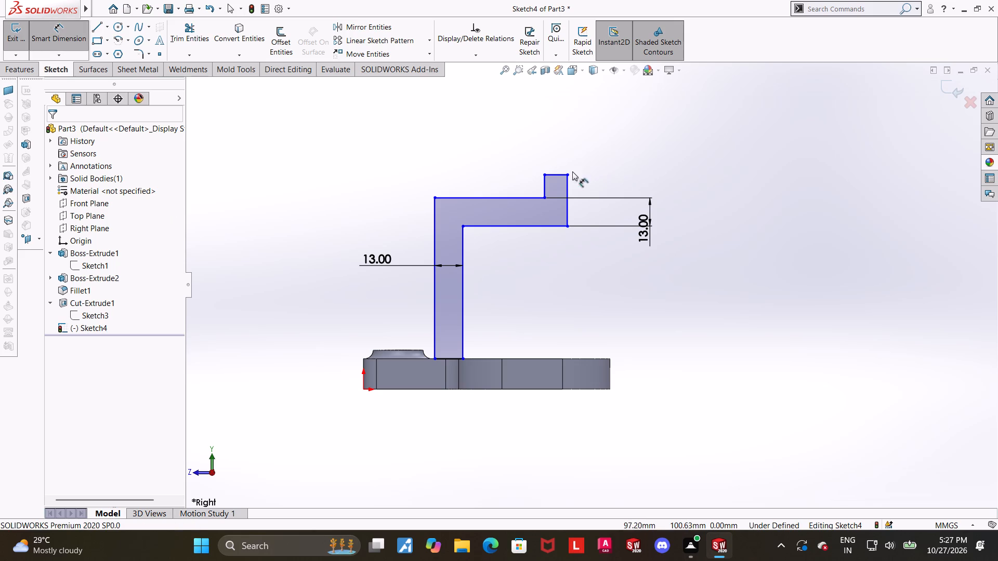
left_click(551, 172)
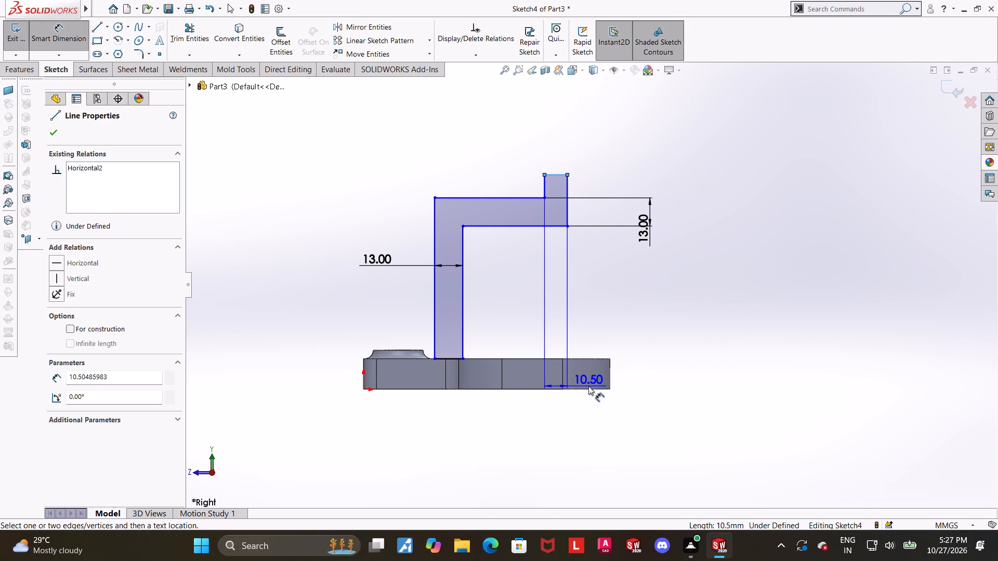
left_click(365, 389)
left_click(720, 340)
type("130")
key("minus")
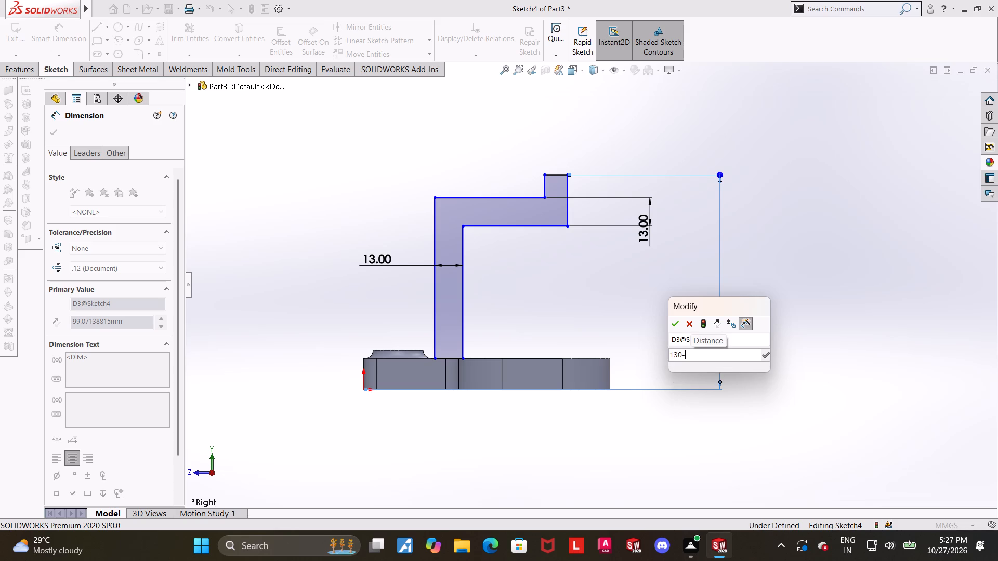
type("22")
key("Return")
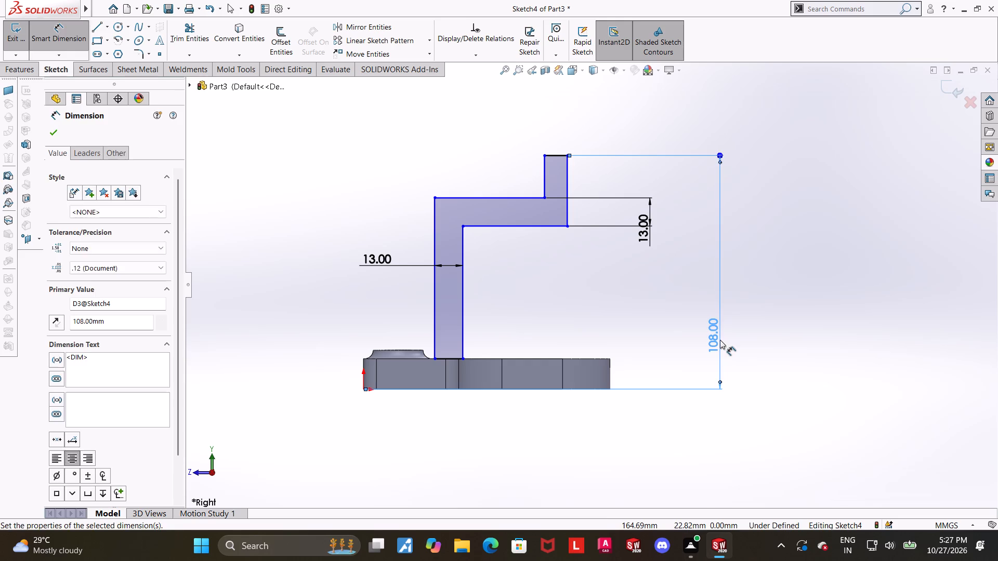
key("Escape")
left_click(782, 194)
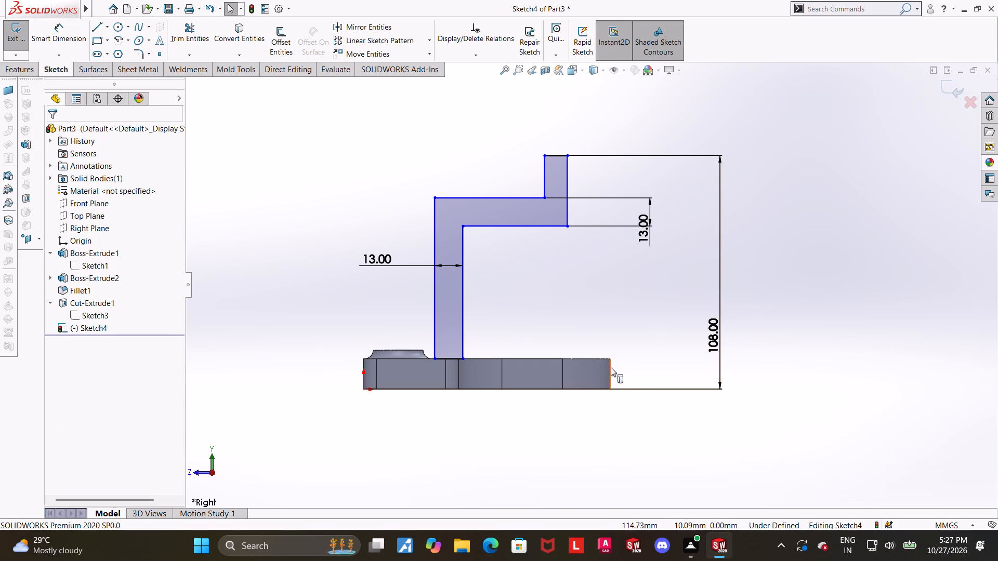
Make the upturned tip's outer vertical line collinear with the outline of the plate's rounded stem end.
left_click(611, 369)
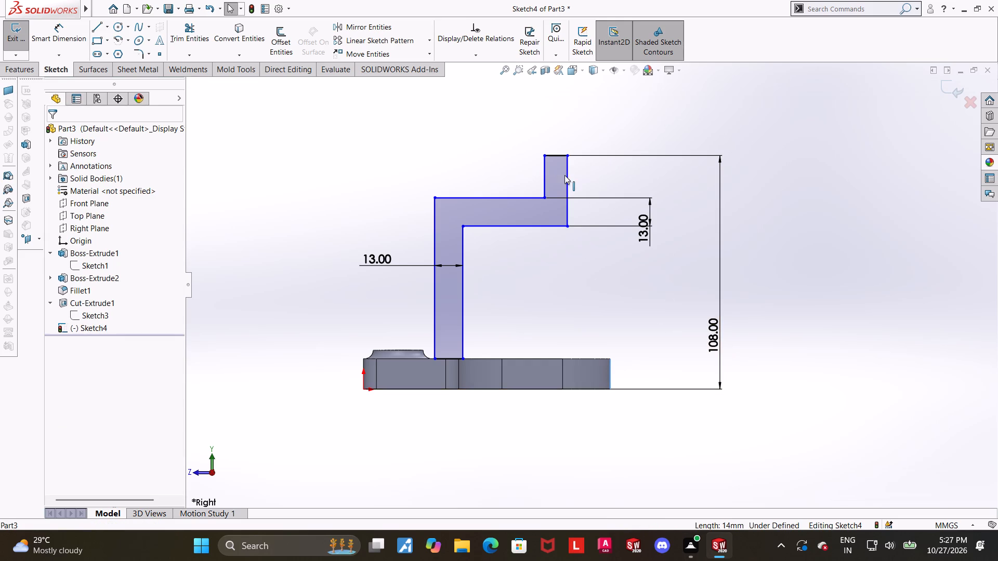
left_click(567, 178, "ctrl")
left_click(63, 315)
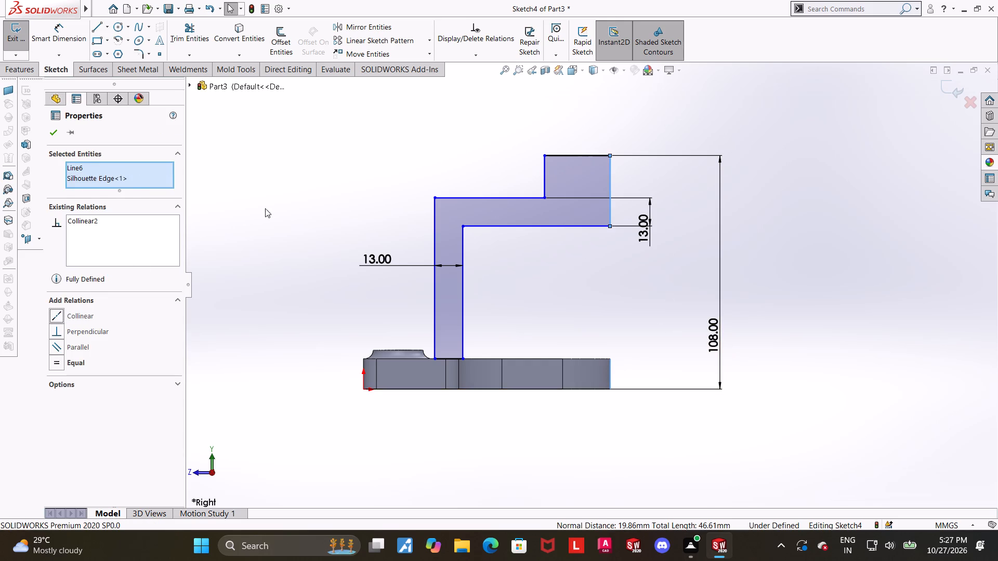
left_click(277, 202)
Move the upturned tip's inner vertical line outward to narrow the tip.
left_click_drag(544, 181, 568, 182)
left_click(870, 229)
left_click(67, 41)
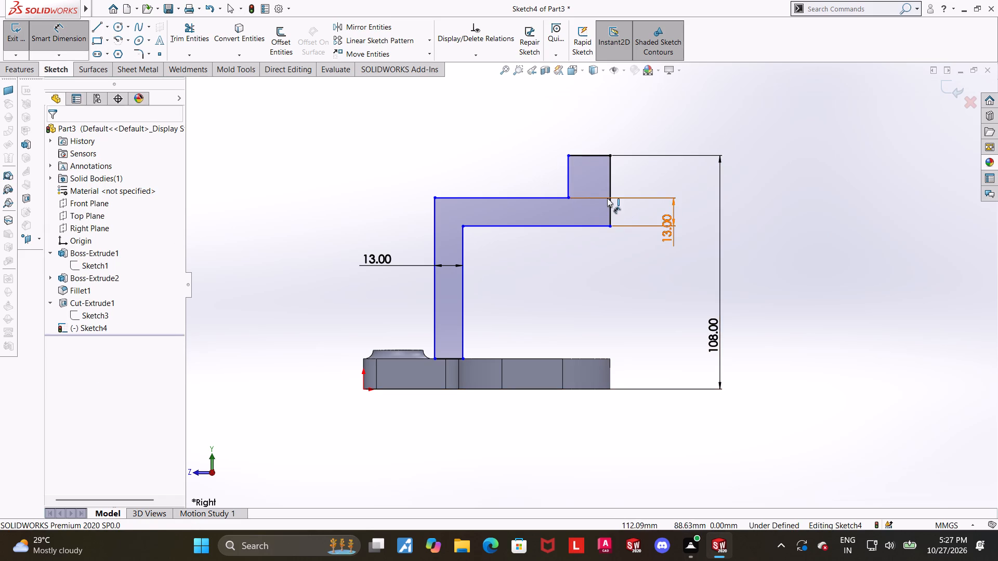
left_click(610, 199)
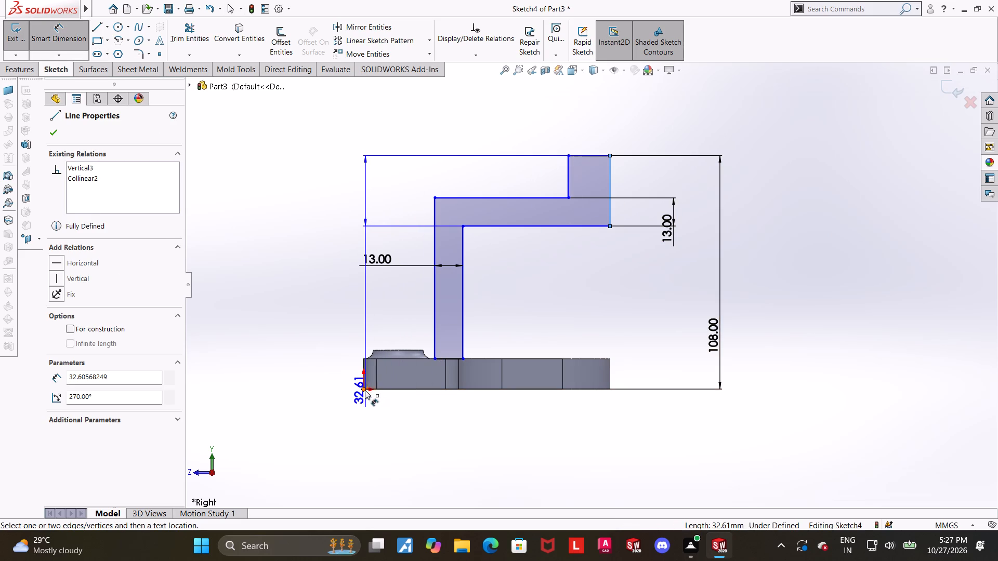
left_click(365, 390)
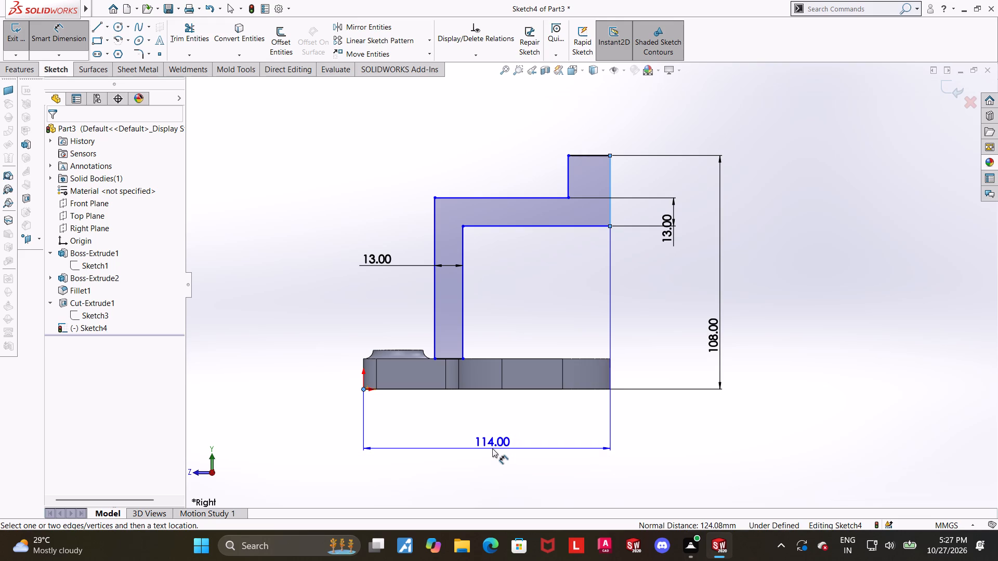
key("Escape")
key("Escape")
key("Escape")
Examine the bracket sketch's placement on the plate from several angles, ending in the Right view.
scroll(548, 439, "up", 1)
scroll(583, 365, "down", 1)
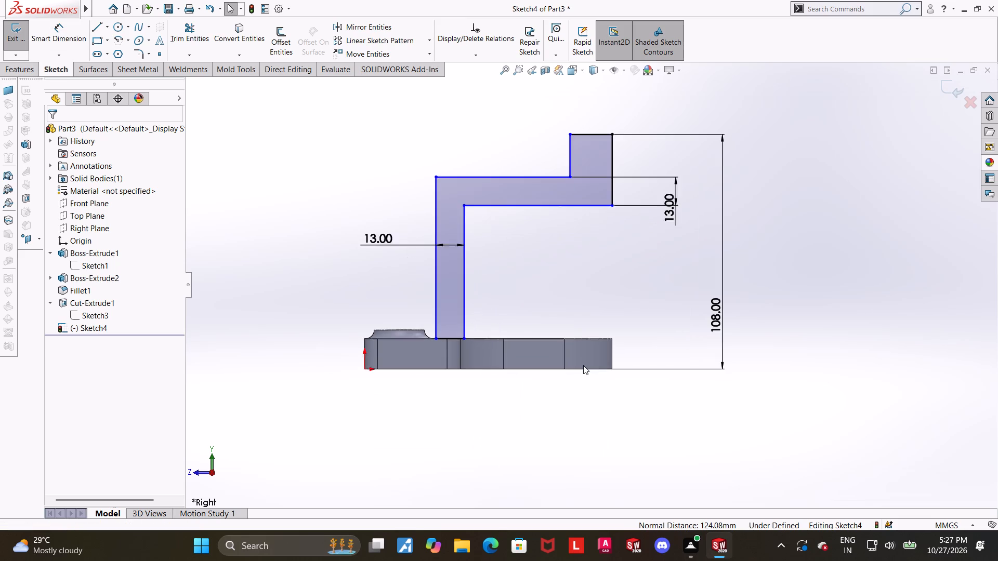
scroll(583, 365, "down", 2)
scroll(378, 278, "up", 2)
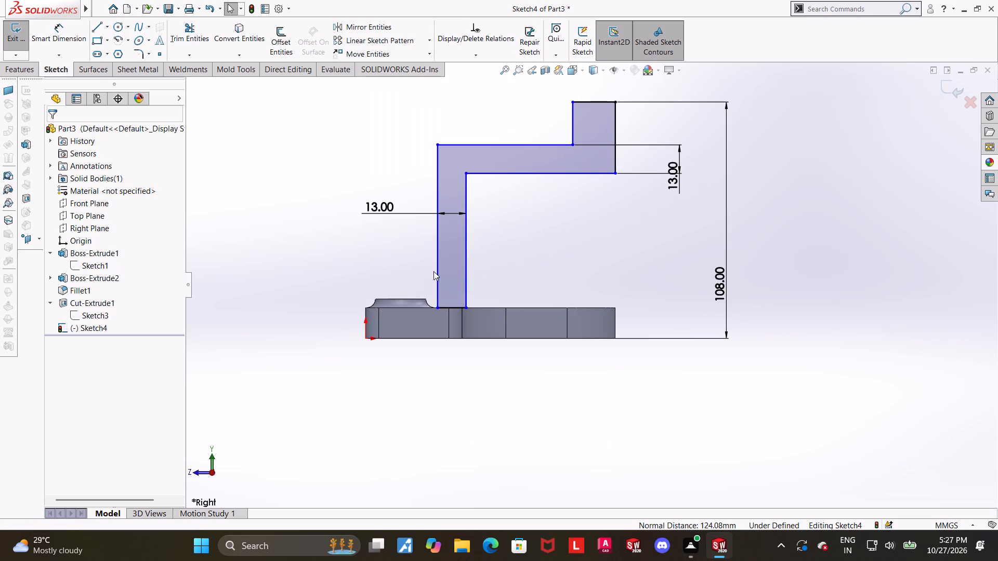
middle_click_drag(529, 261, 528, 419)
middle_click_drag(511, 301, 523, 349)
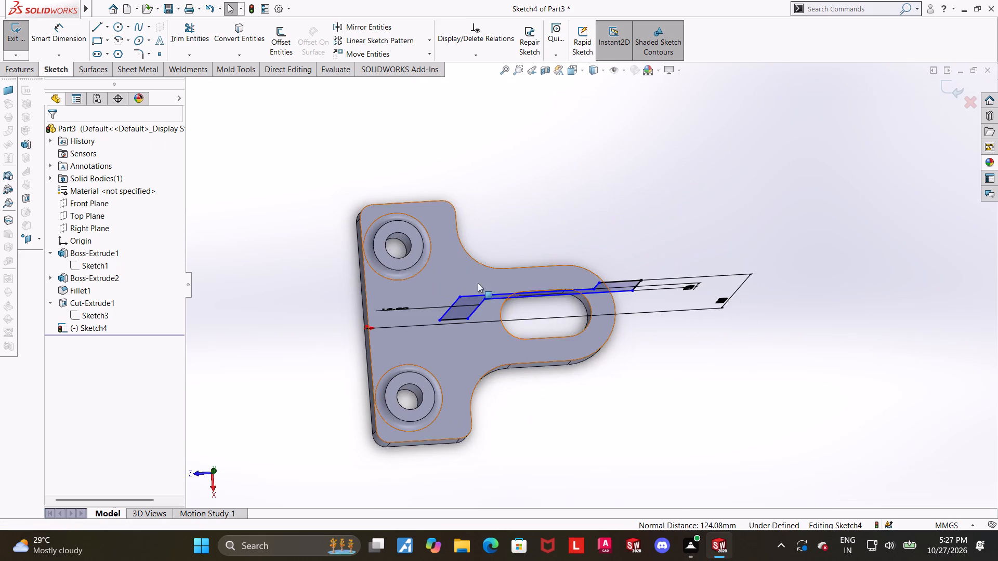
middle_click_drag(475, 257, 462, 171)
left_click(570, 73)
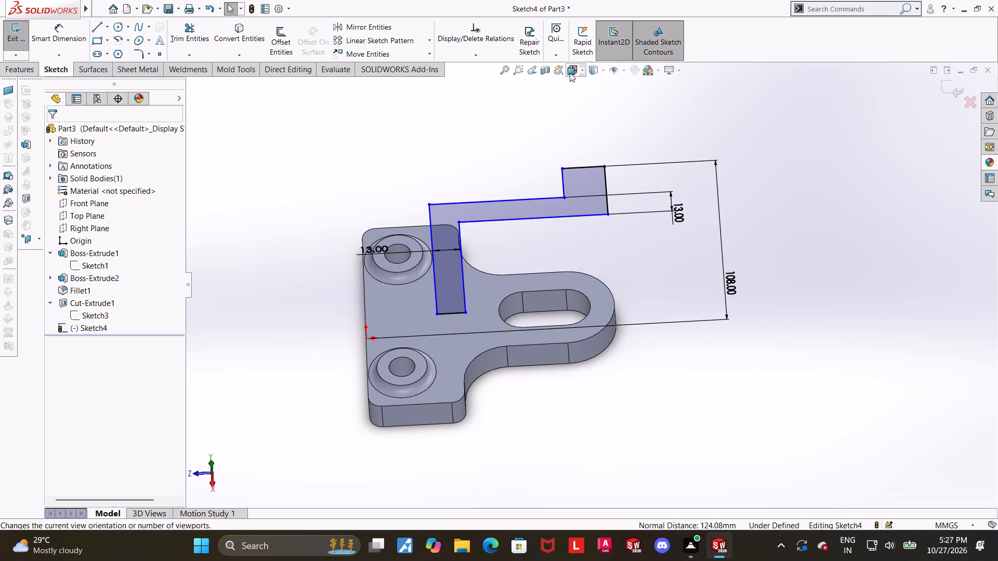
left_click(464, 403)
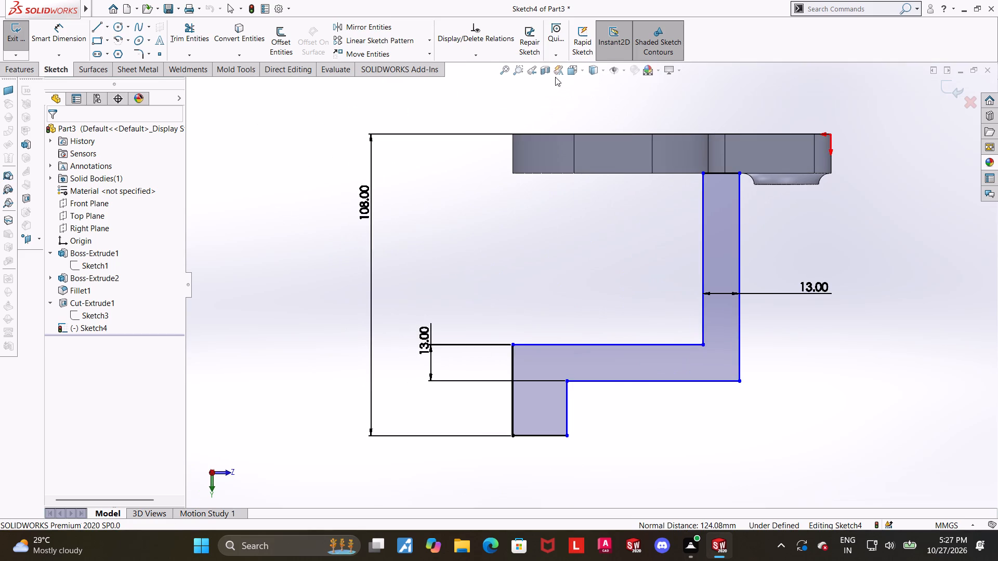
middle_click_drag(679, 150, 576, 461)
scroll(767, 238, "up", 4)
middle_click_drag(778, 158, 749, 371)
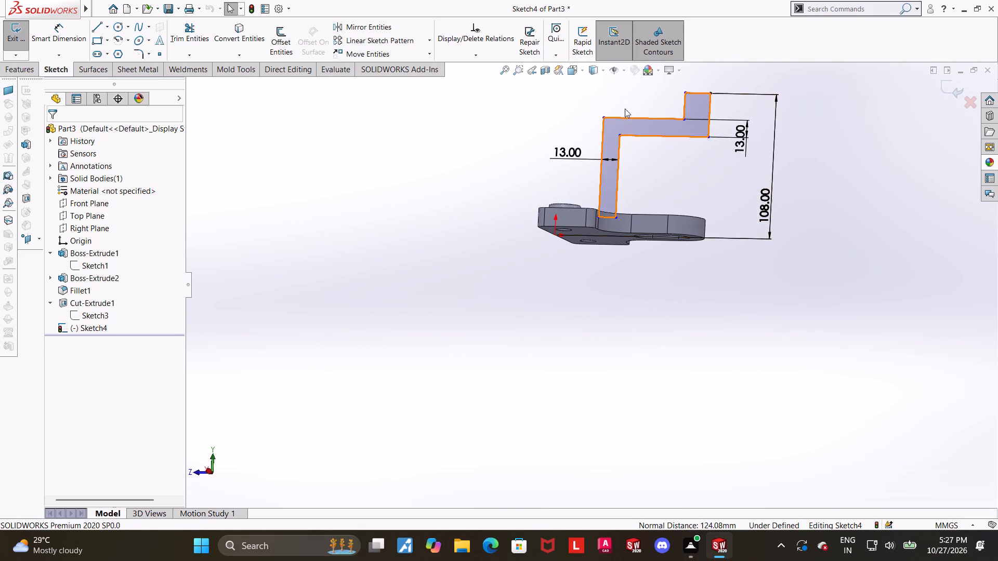
left_click(579, 70)
left_click(453, 302)
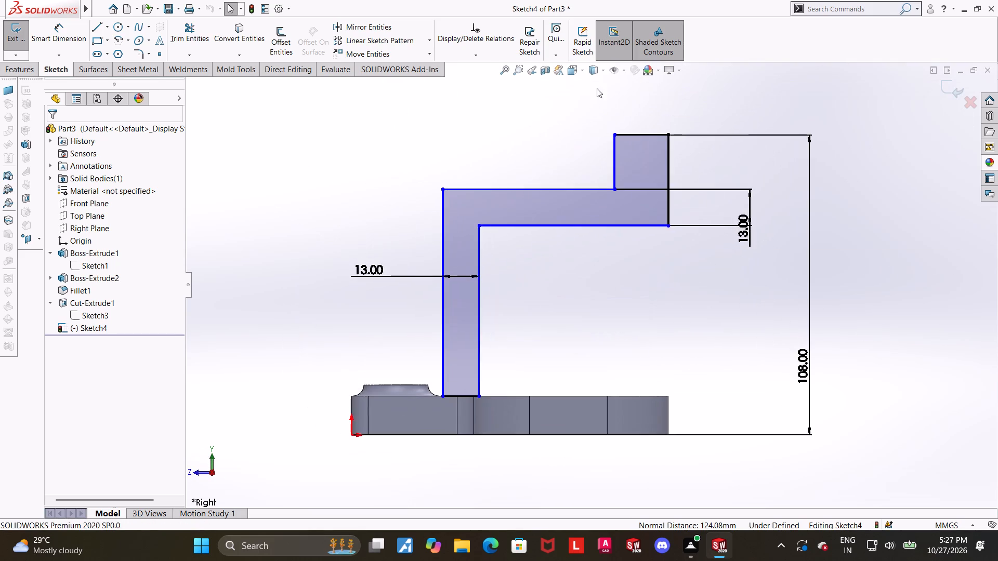
Set the model's display style to hidden lines visible.
left_click(596, 70)
left_click(593, 132)
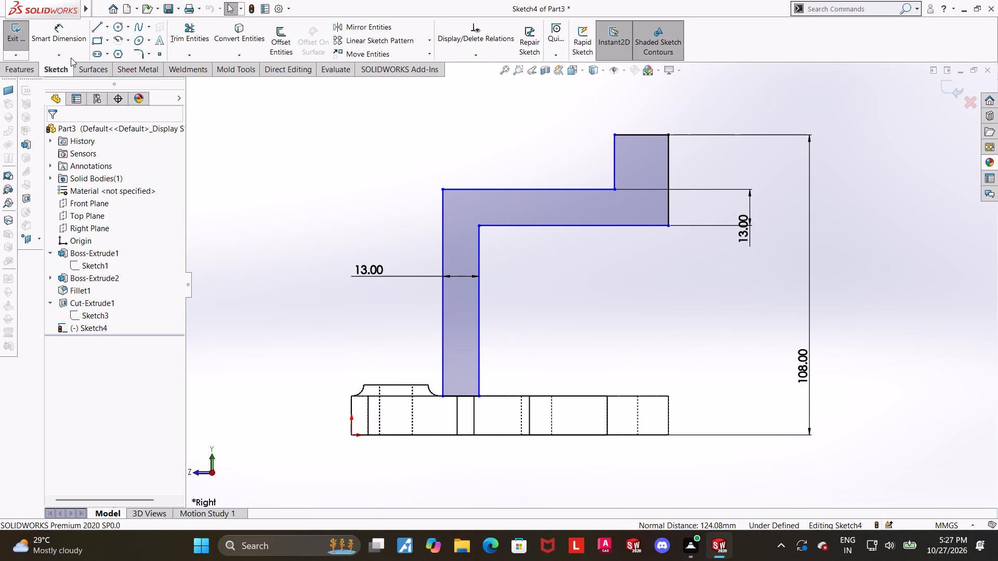
Examine the plate edges near the bracket upright's foot from a tilted angle, ending in the Right view.
left_click(65, 43)
scroll(461, 338, "down", 2)
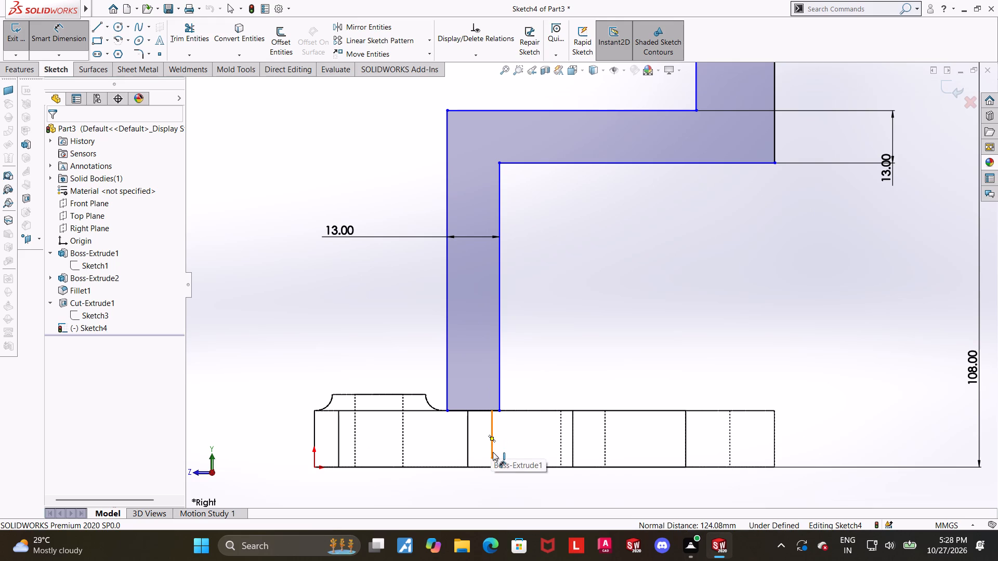
key("Escape")
middle_click_drag(593, 378, 593, 393)
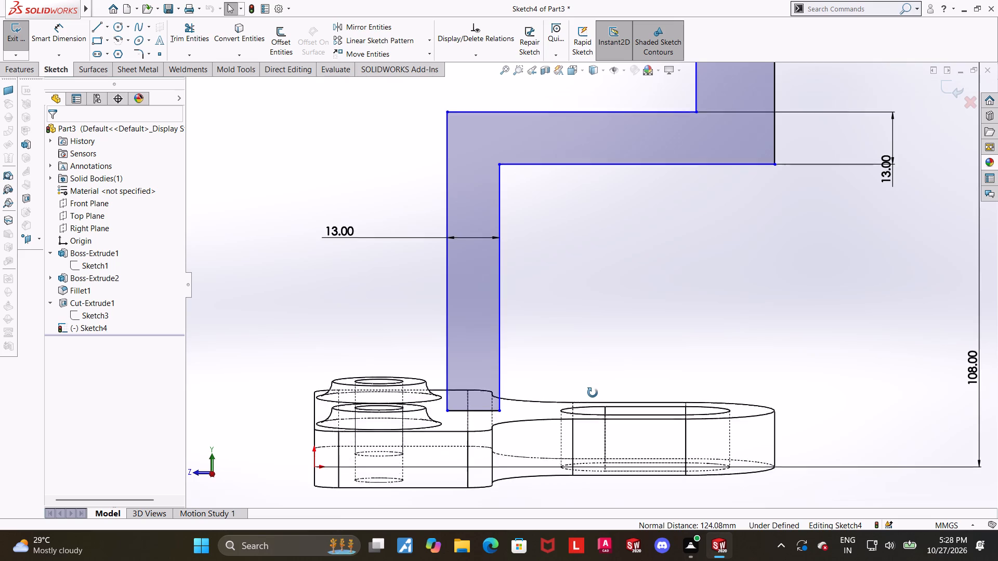
middle_click_drag(593, 393, 593, 416)
key("Escape")
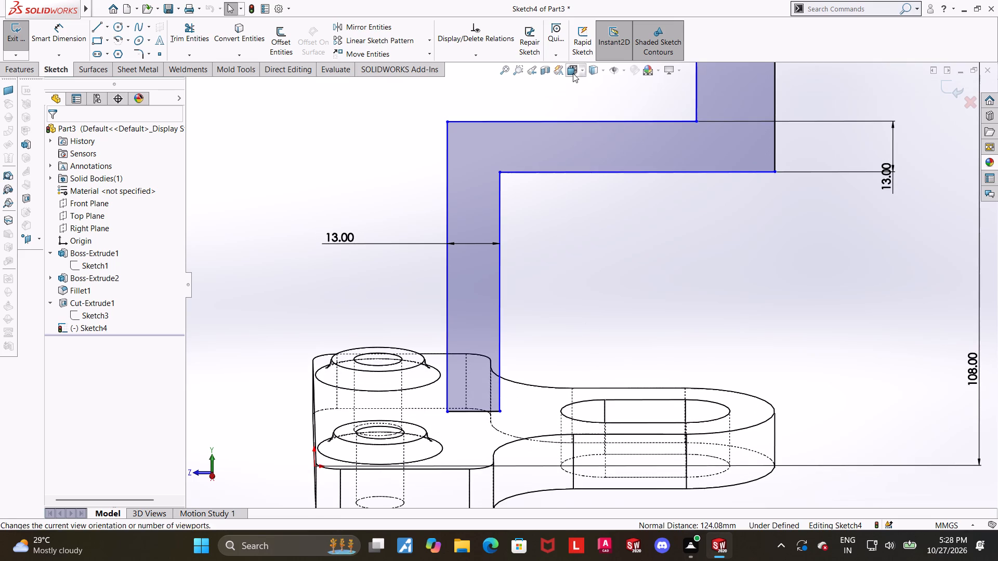
left_click(573, 73)
left_click(480, 380)
left_click(502, 456)
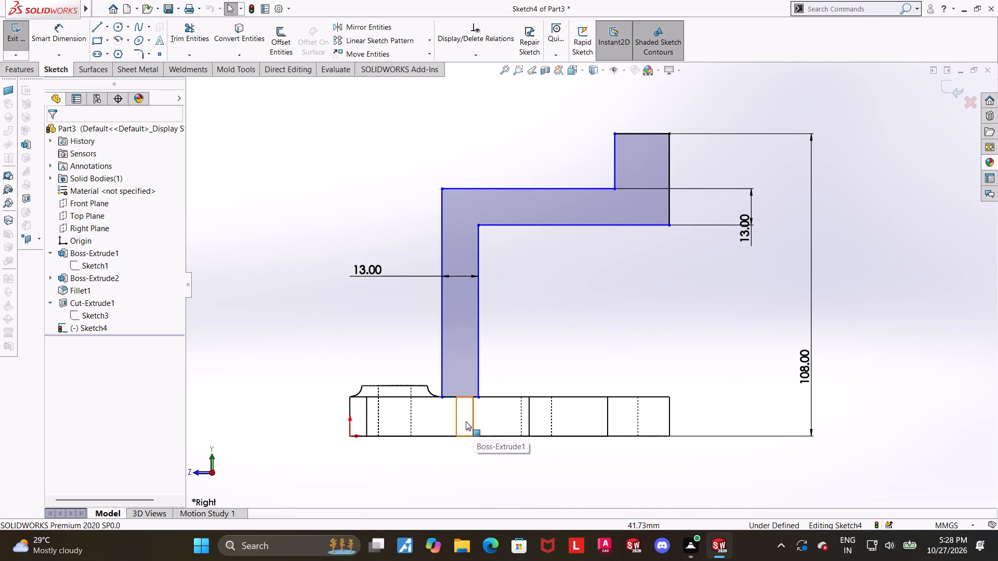
Make the upright's stem-side vertical line collinear with the vertical plate edge where the wide head meets the stem's curve.
scroll(525, 470, "up", 1)
scroll(521, 424, "down", 2)
left_click(487, 369, "ctrl")
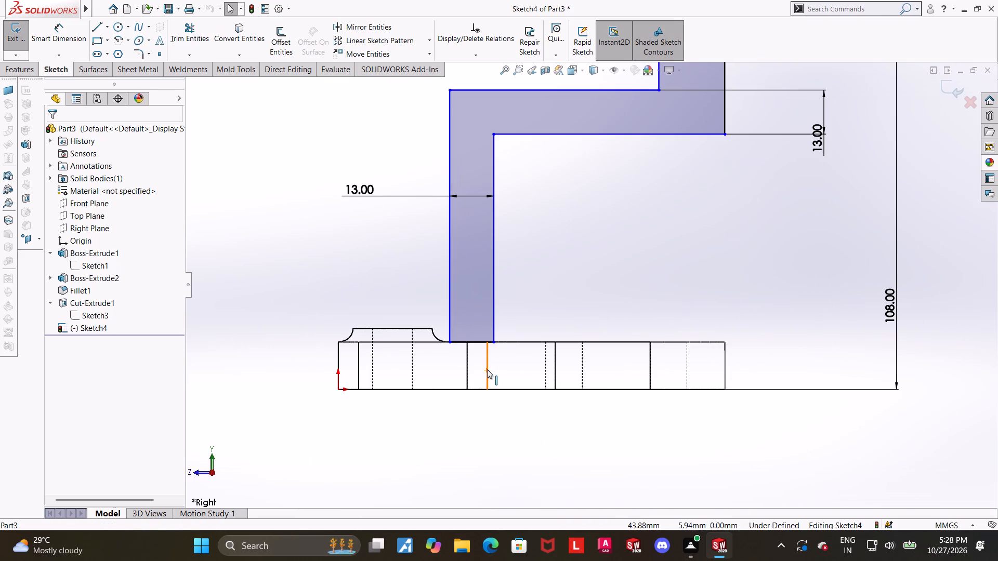
left_click(492, 310, "ctrl")
left_click(57, 320)
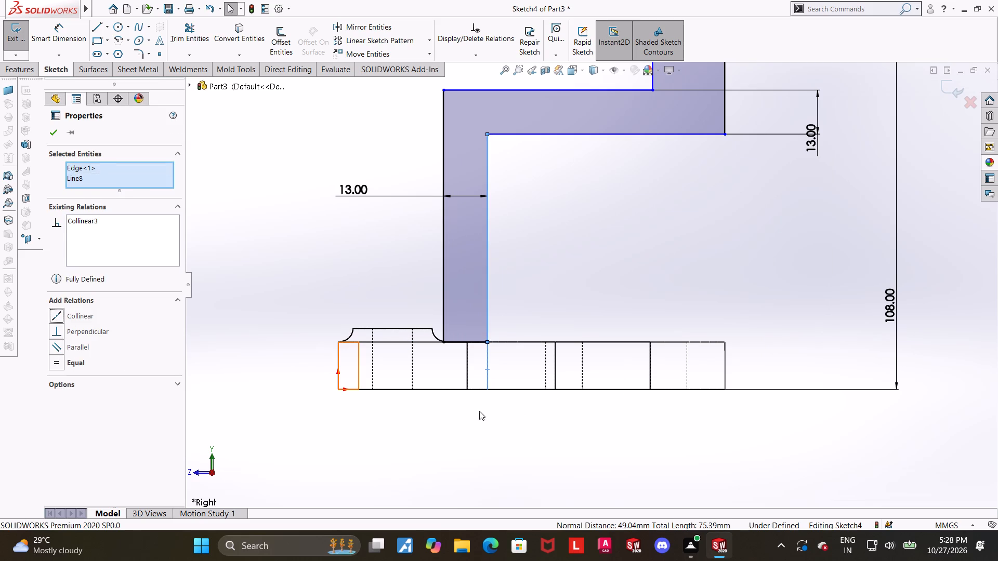
left_click(567, 460)
Examine the upright's foot against the boss fillet and plate edges, as well as the whole bracket profile.
scroll(522, 308, "down", 3)
scroll(441, 331, "down", 1)
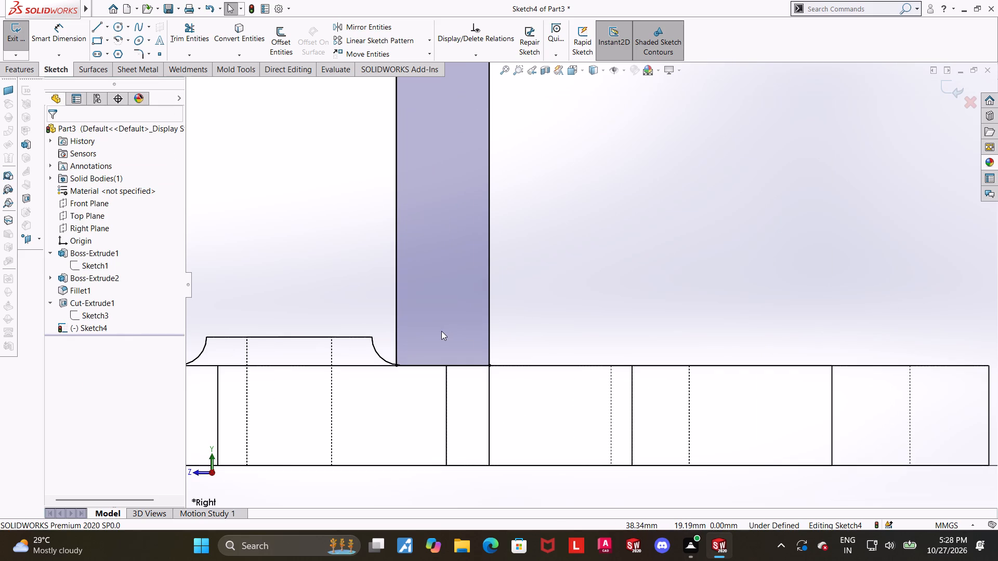
scroll(432, 327, "up", 4)
scroll(500, 333, "up", 3)
scroll(636, 242, "up", 2)
scroll(638, 208, "down", 3)
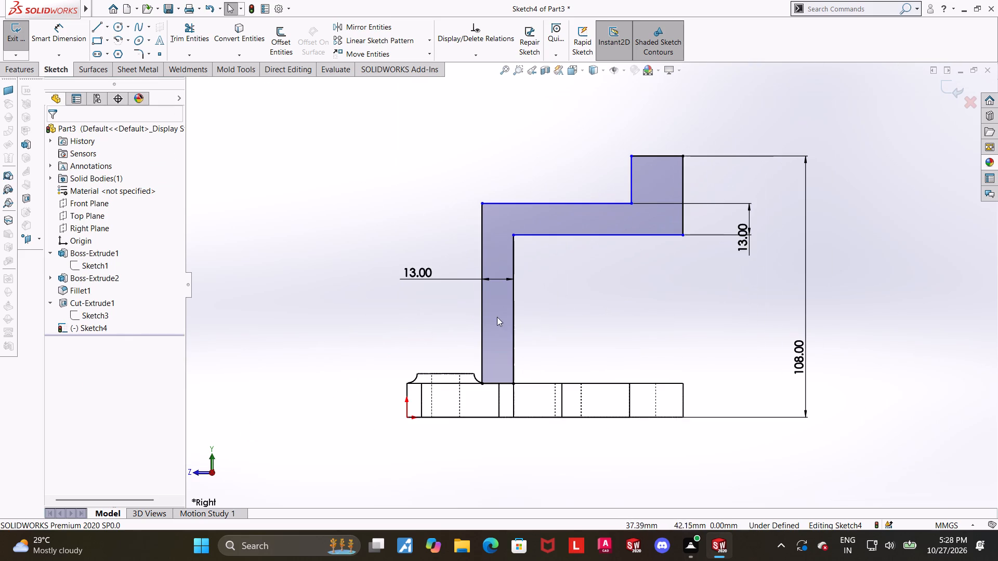
scroll(537, 333, "down", 1)
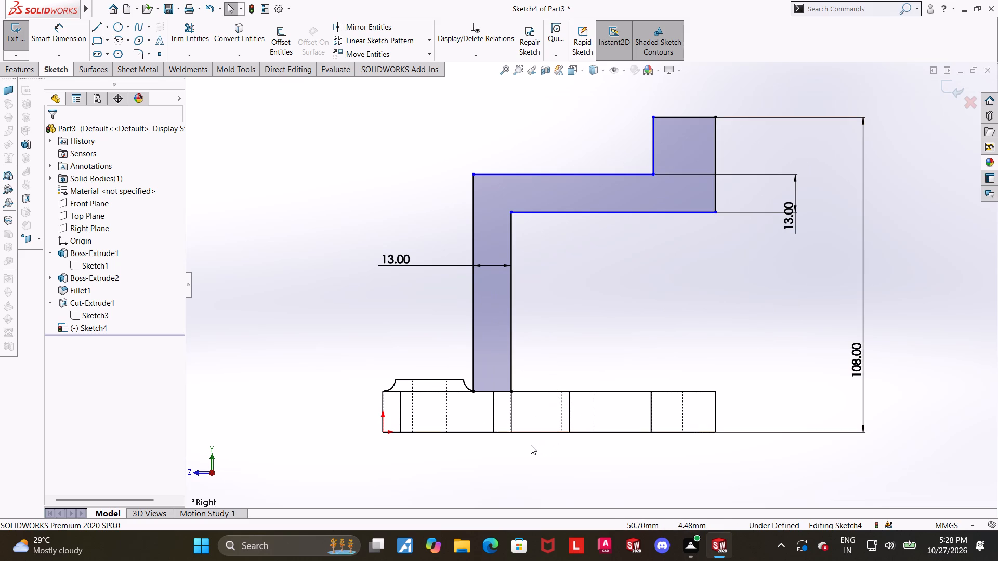
scroll(528, 438, "up", 1)
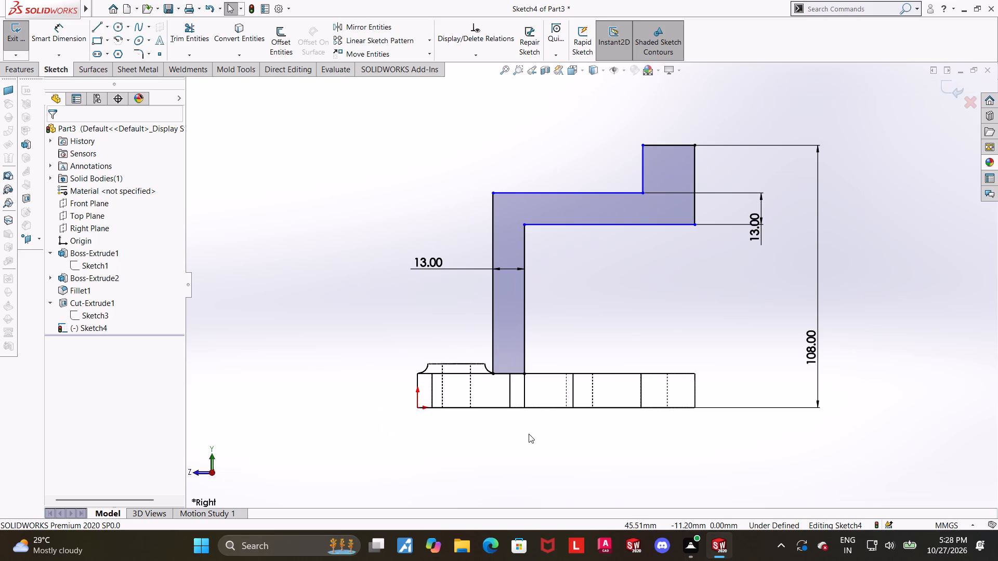
scroll(529, 434, "up", 1)
scroll(529, 434, "down", 1)
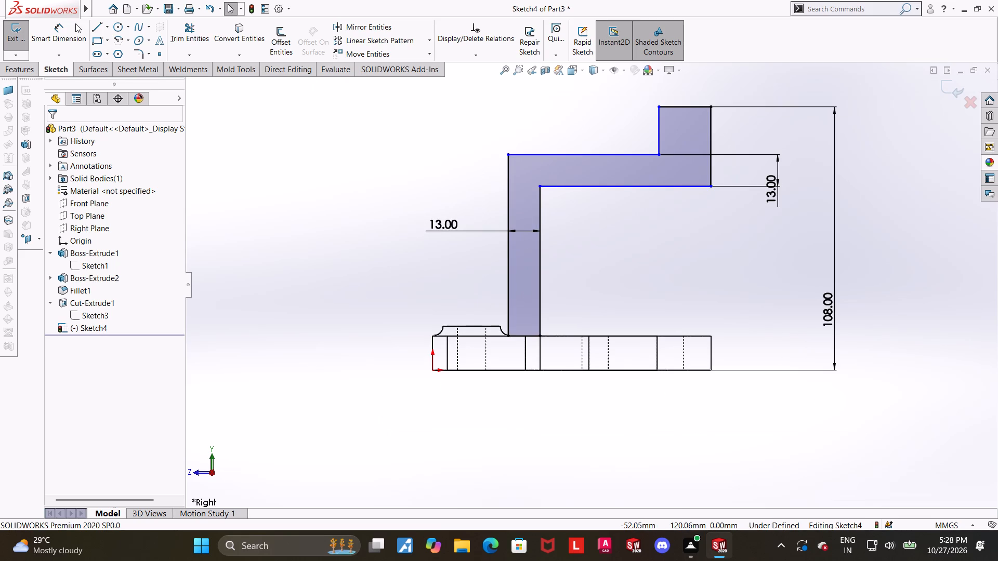
Dimension the horizontal distance between the upright's boss-side line and the upturned tip's inner line as 73 mm.
left_click(71, 28)
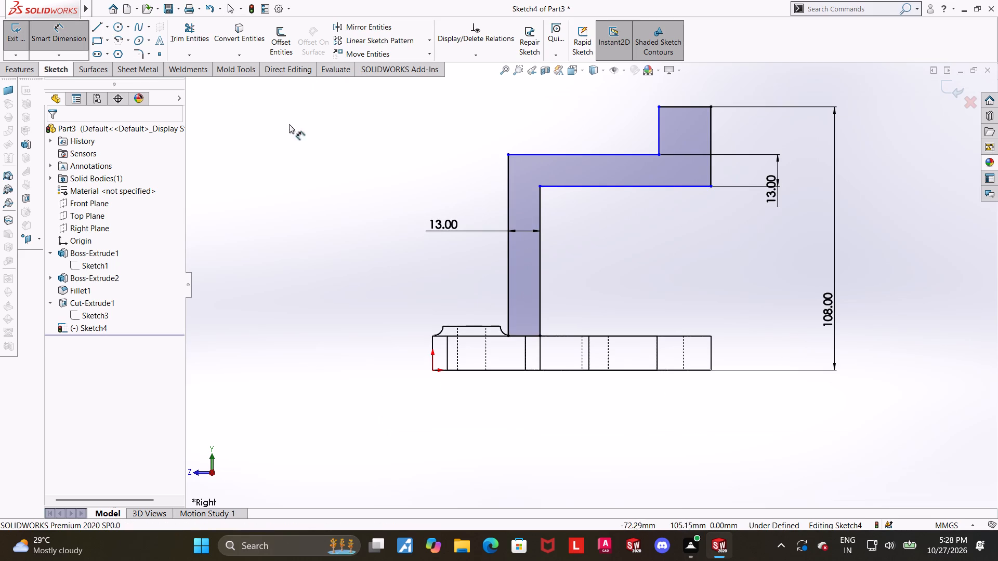
left_click(656, 135)
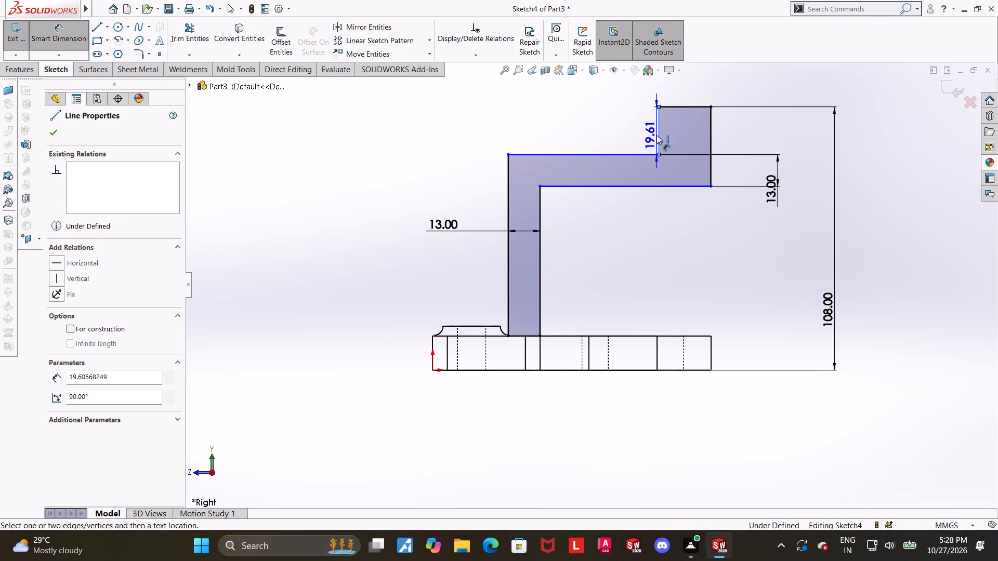
left_click(510, 293)
scroll(511, 292, "up", 1)
left_click(554, 131)
type("73")
key("Return")
key("Escape")
left_click(855, 227)
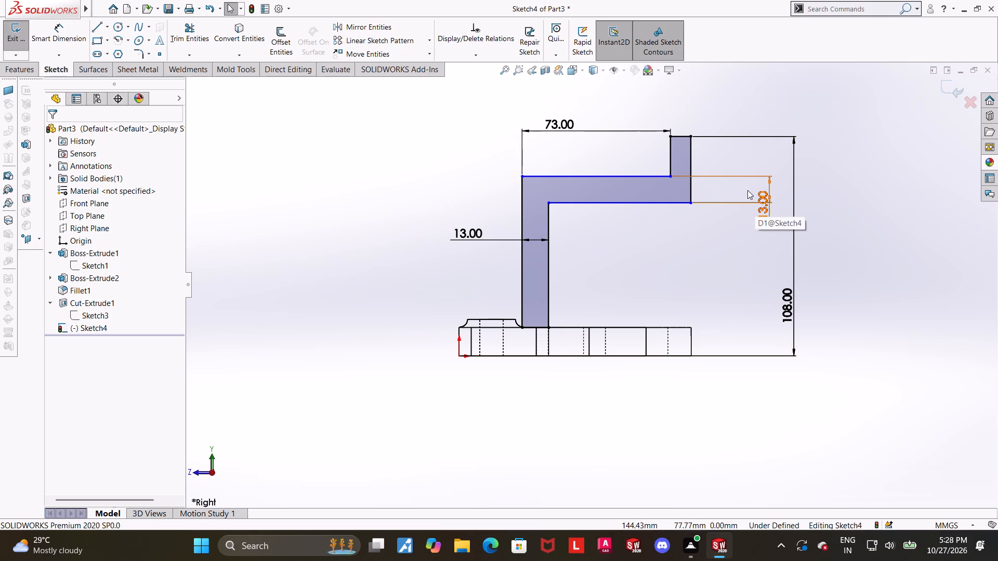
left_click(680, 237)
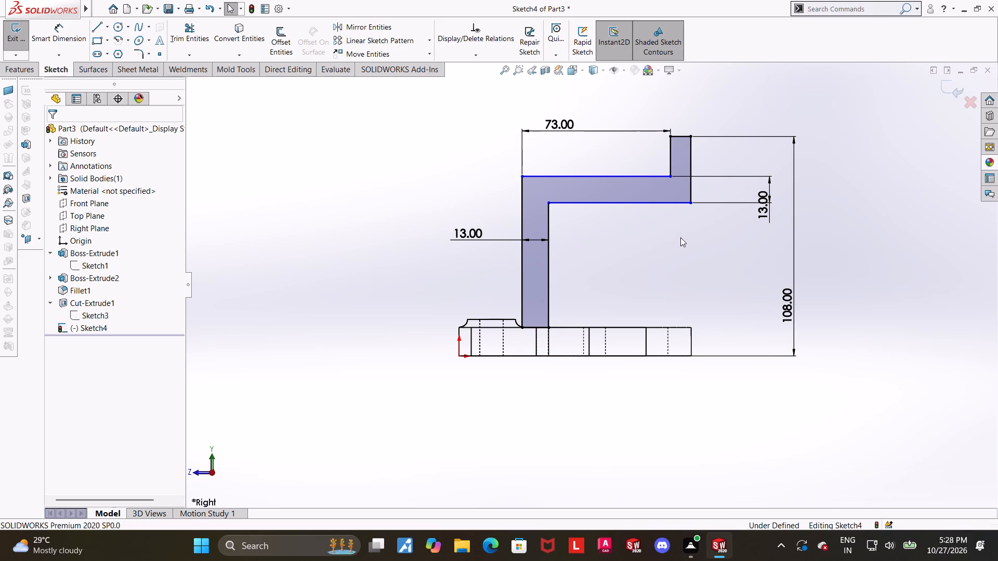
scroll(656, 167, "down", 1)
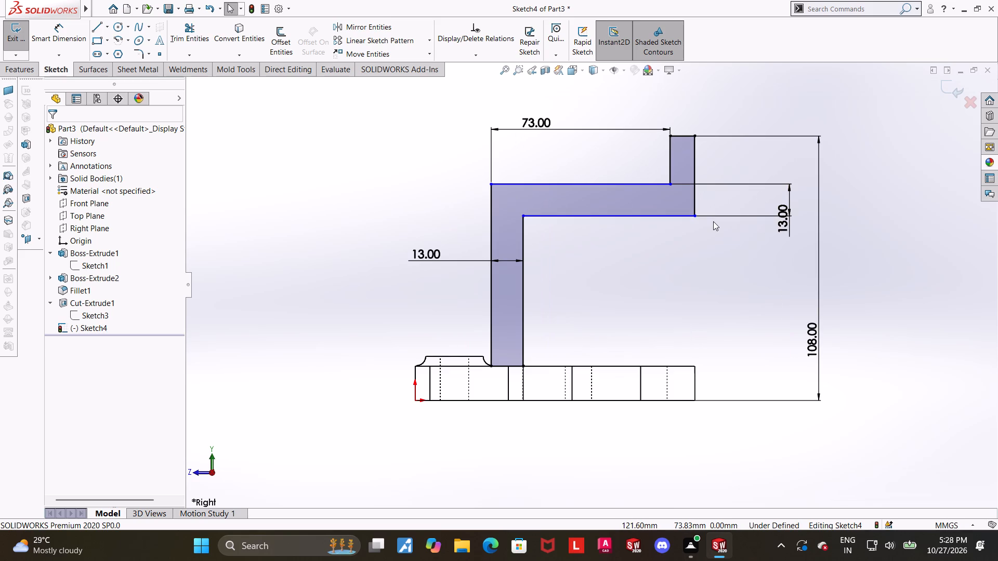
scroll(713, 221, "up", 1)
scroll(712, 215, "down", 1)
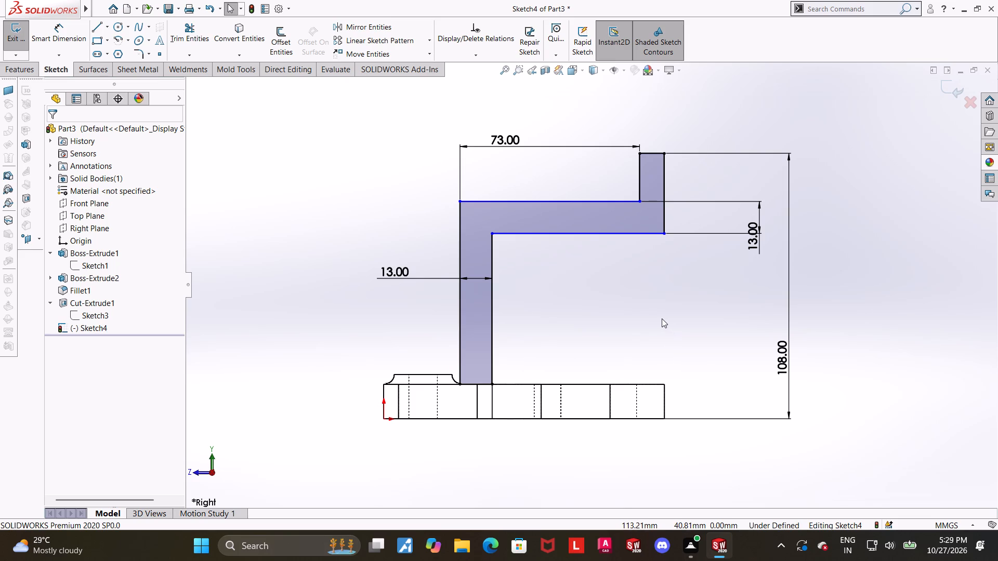
Dimension the height from the origin to the underside of the bracket's horizontal arm as 73 mm.
scroll(662, 318, "up", 1)
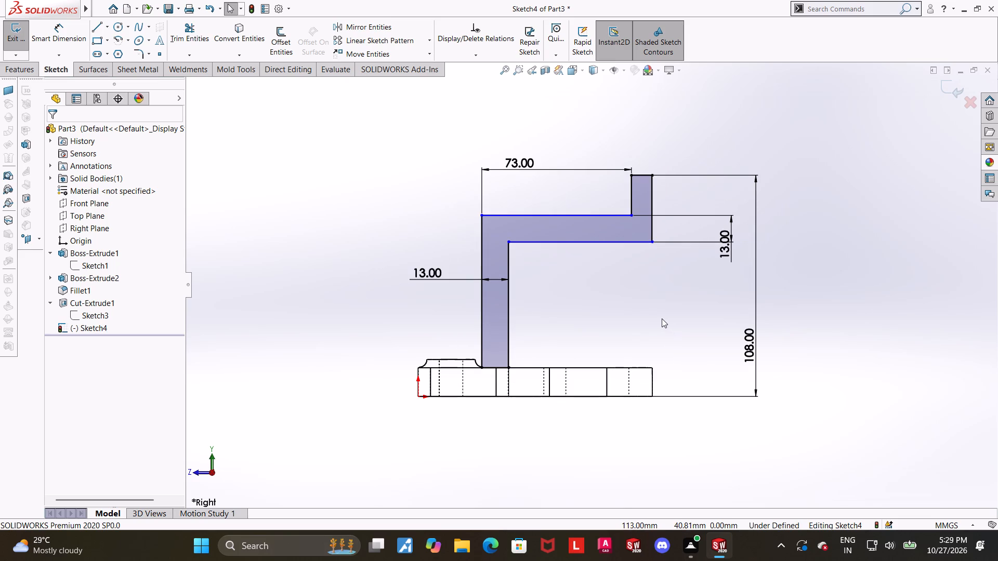
scroll(662, 318, "up", 1)
scroll(662, 318, "down", 1)
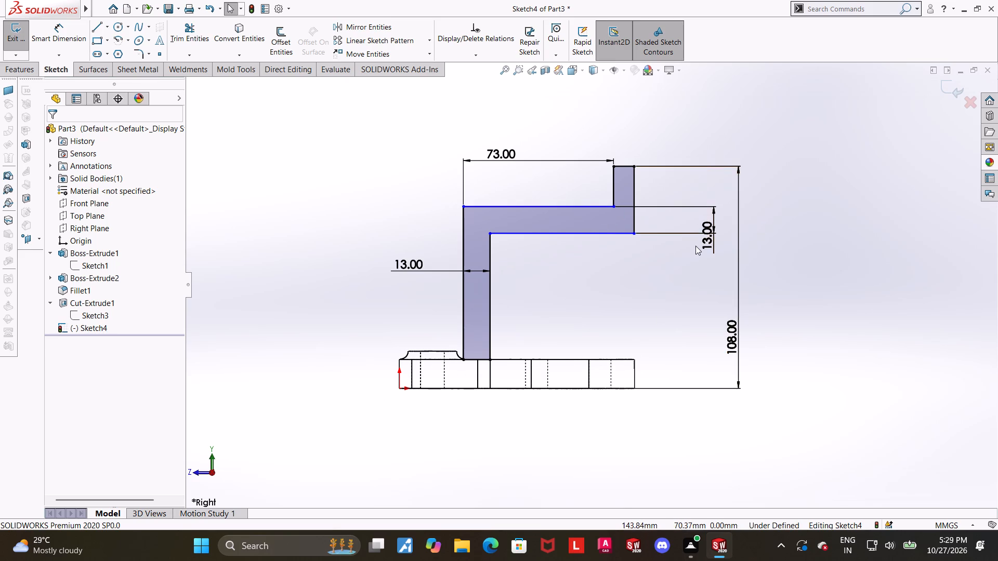
scroll(695, 246, "up", 1)
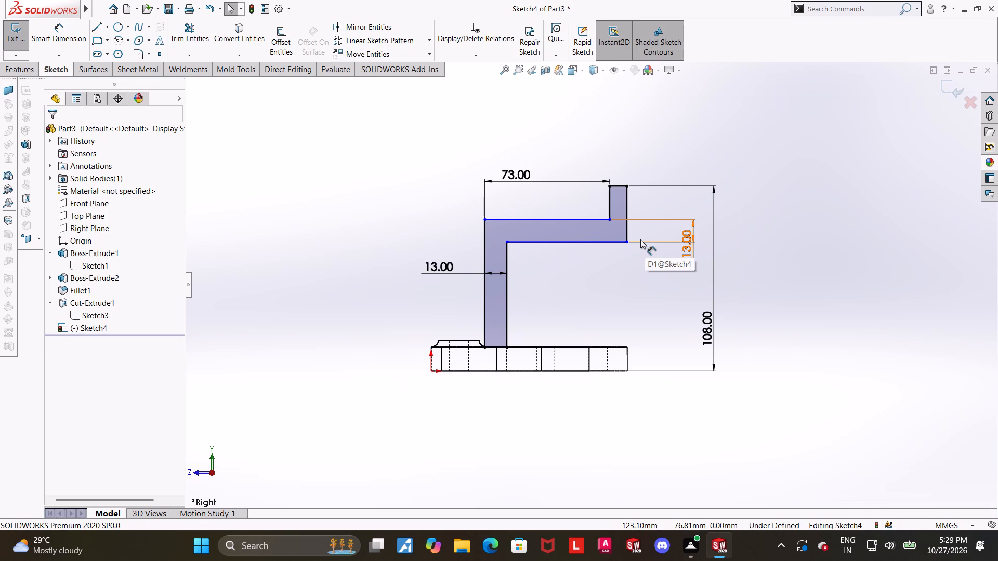
left_click(45, 31)
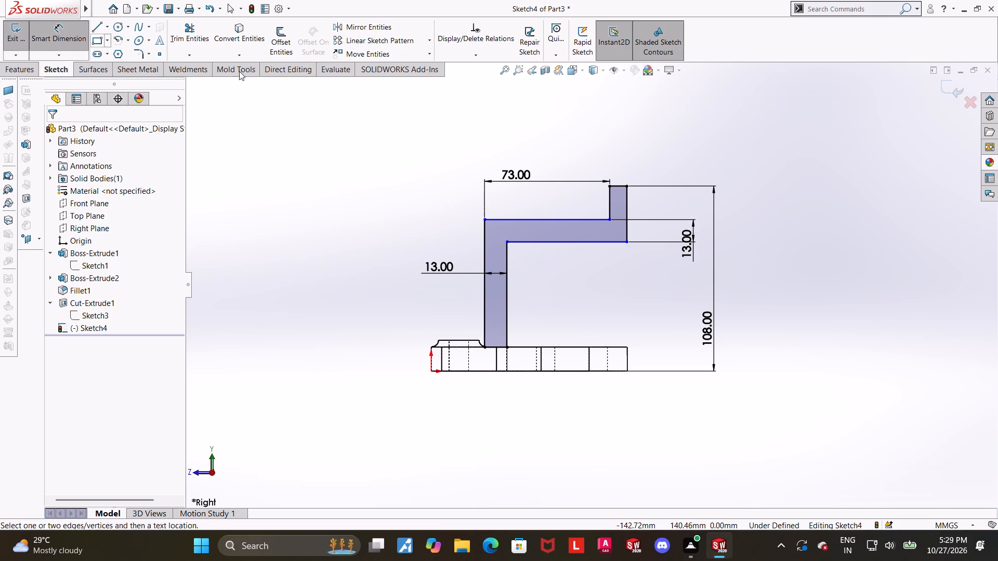
left_click(609, 242)
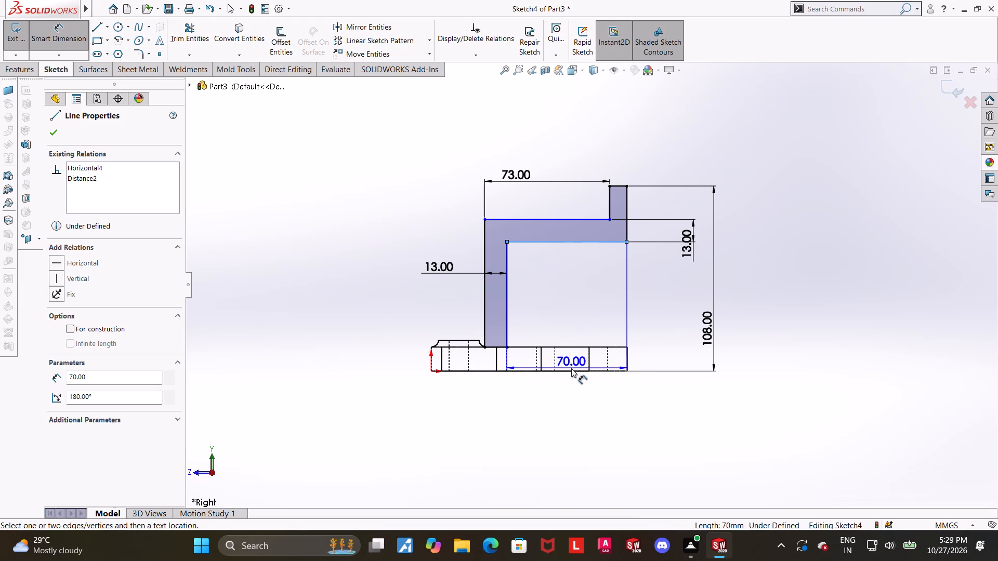
left_click(430, 371)
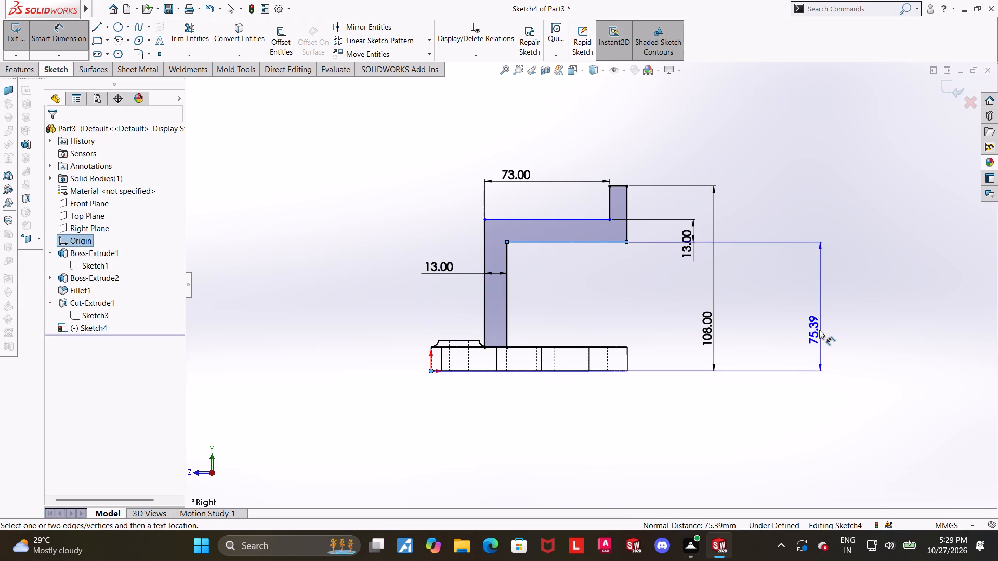
left_click(819, 330)
type("73")
key("Return")
key("Escape")
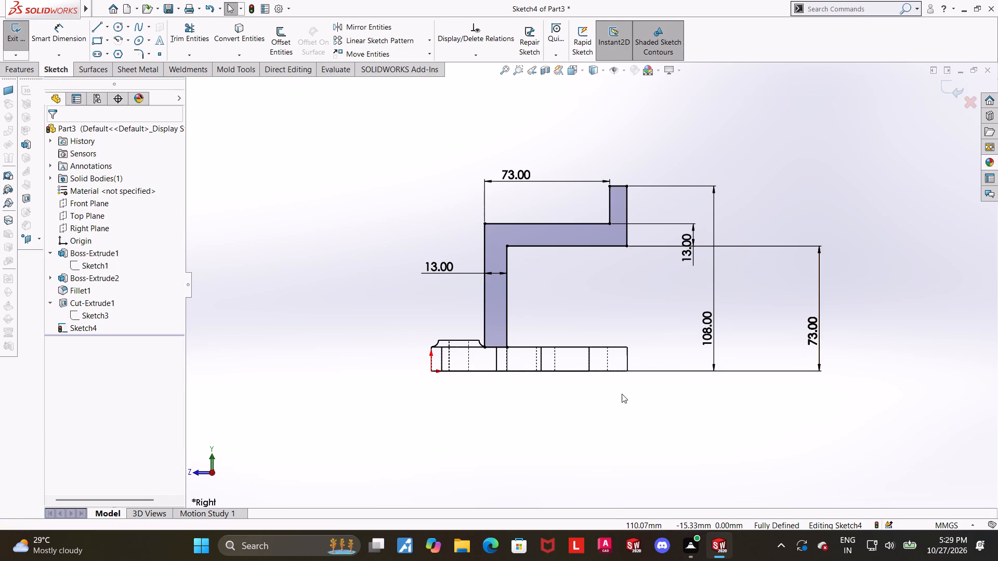
left_click(664, 397)
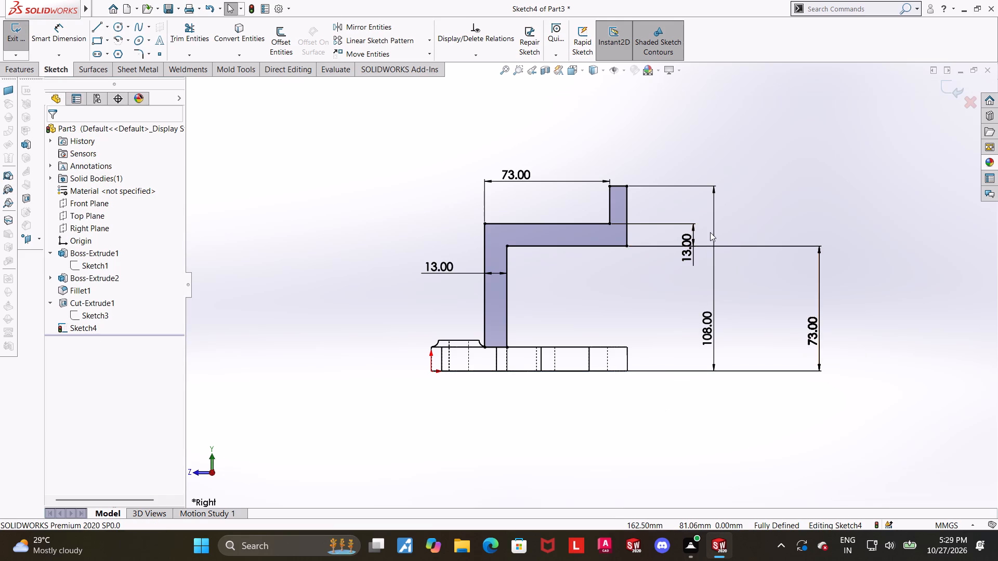
Round the outer corner between the bracket's upright and horizontal arm with a 6 mm sketch fillet.
scroll(543, 201, "down", 2)
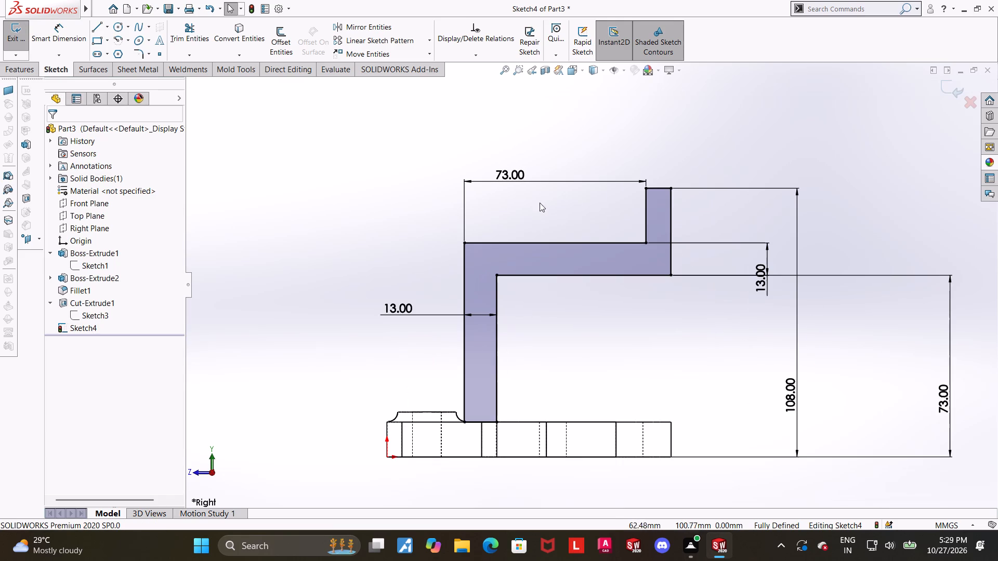
left_click(135, 54)
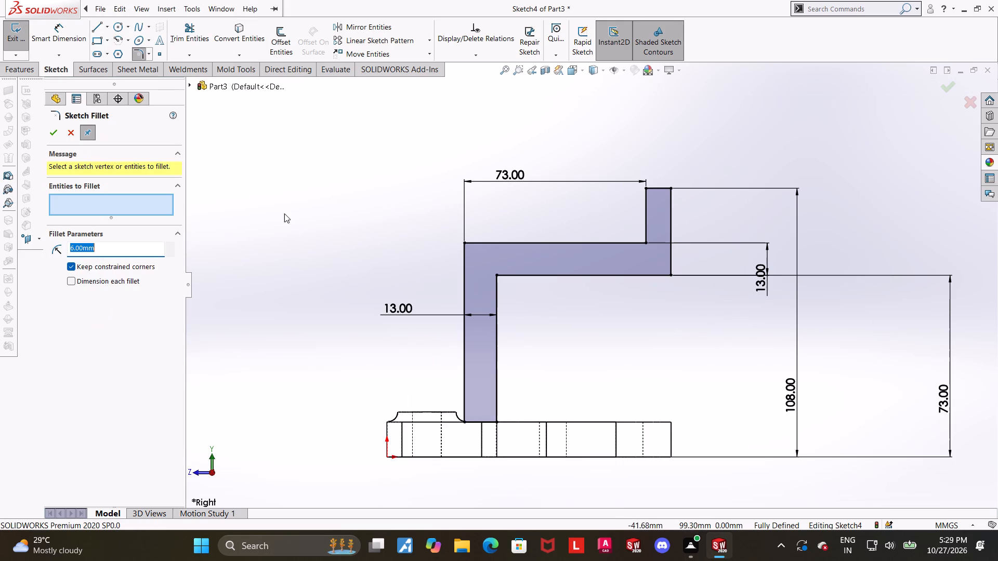
key("6")
key("Return")
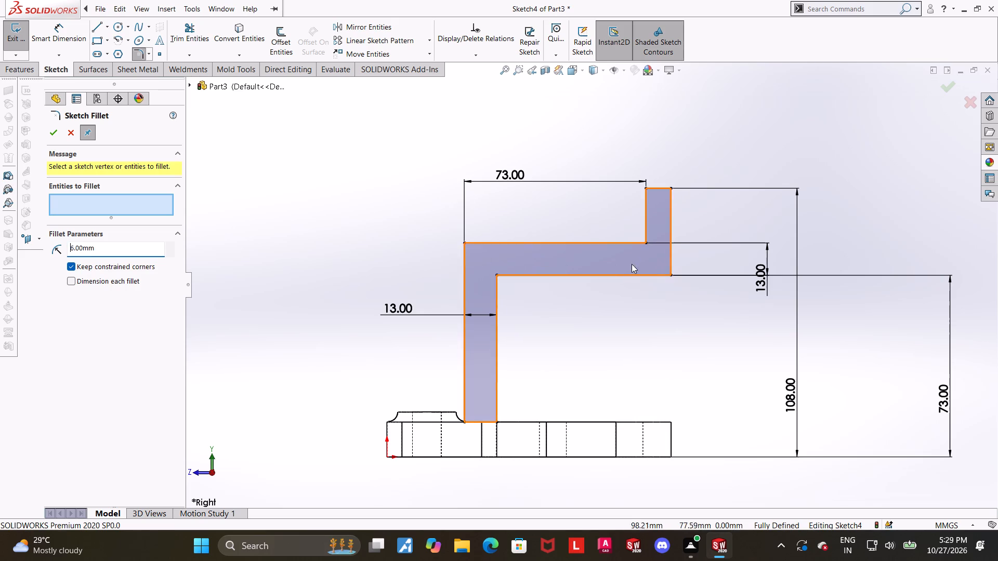
left_click(467, 243)
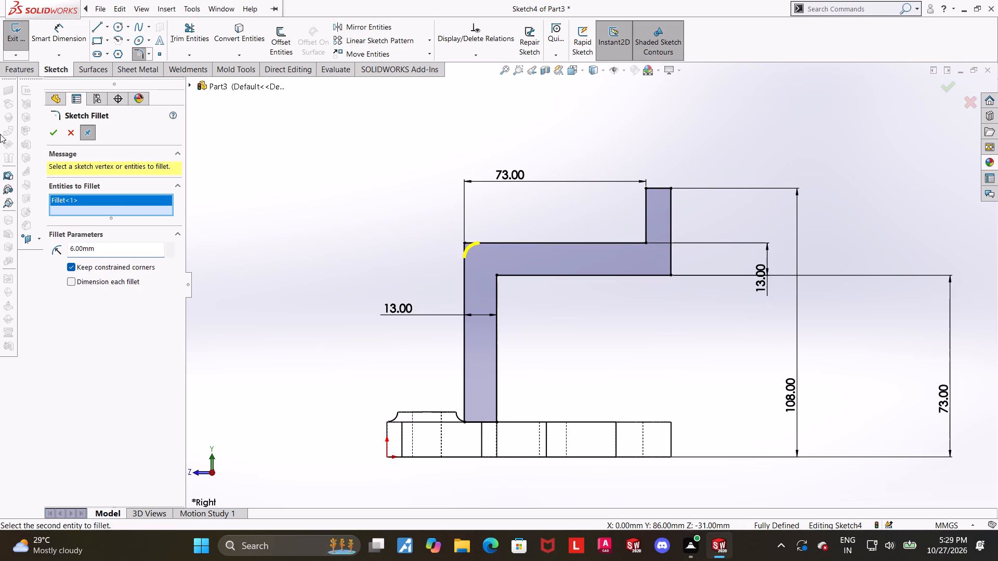
left_click(49, 138)
left_click(274, 214)
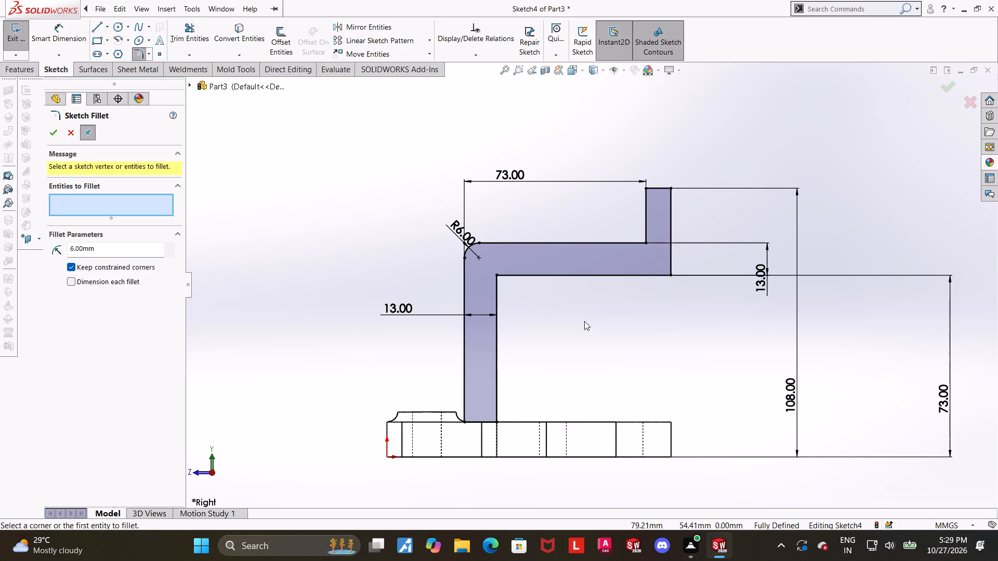
scroll(584, 321, "up", 1)
scroll(634, 298, "up", 1)
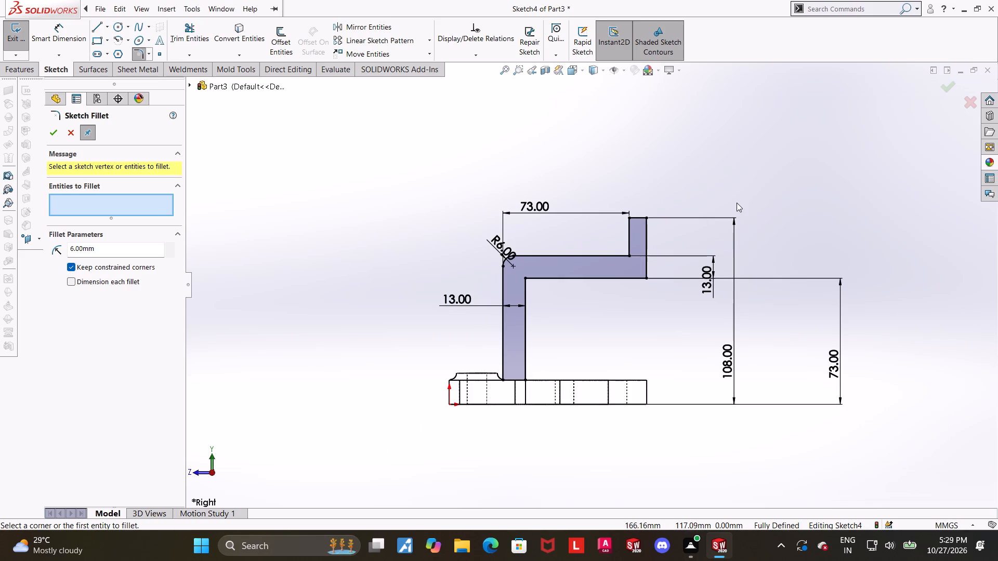
scroll(737, 203, "down", 1)
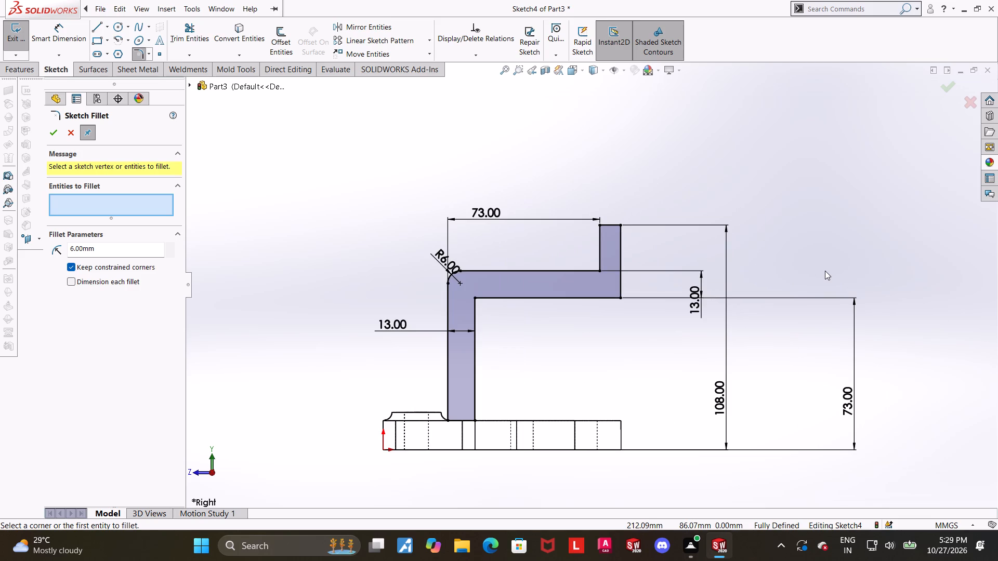
scroll(802, 269, "up", 1)
scroll(790, 269, "down", 1)
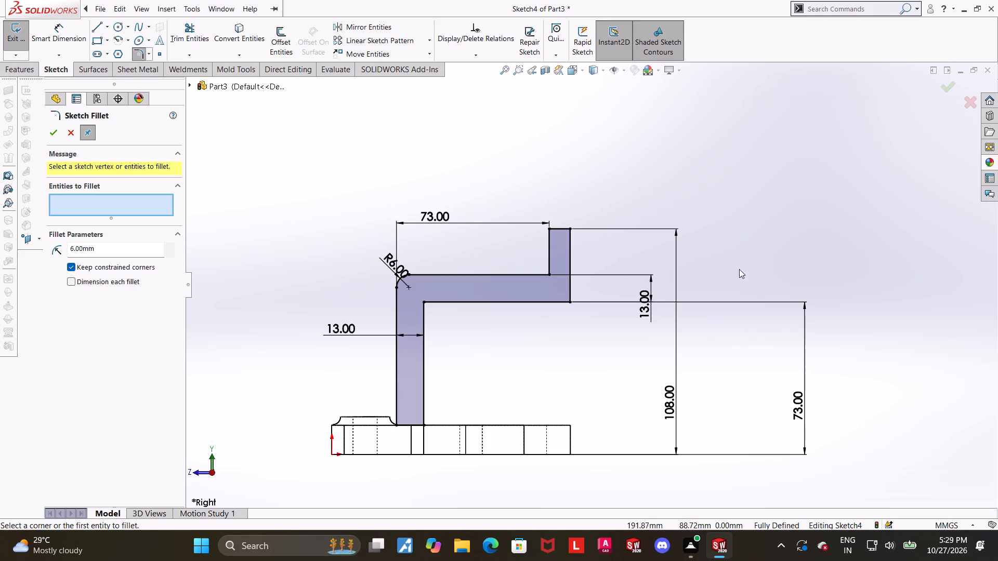
scroll(709, 271, "up", 1)
scroll(695, 295, "down", 1)
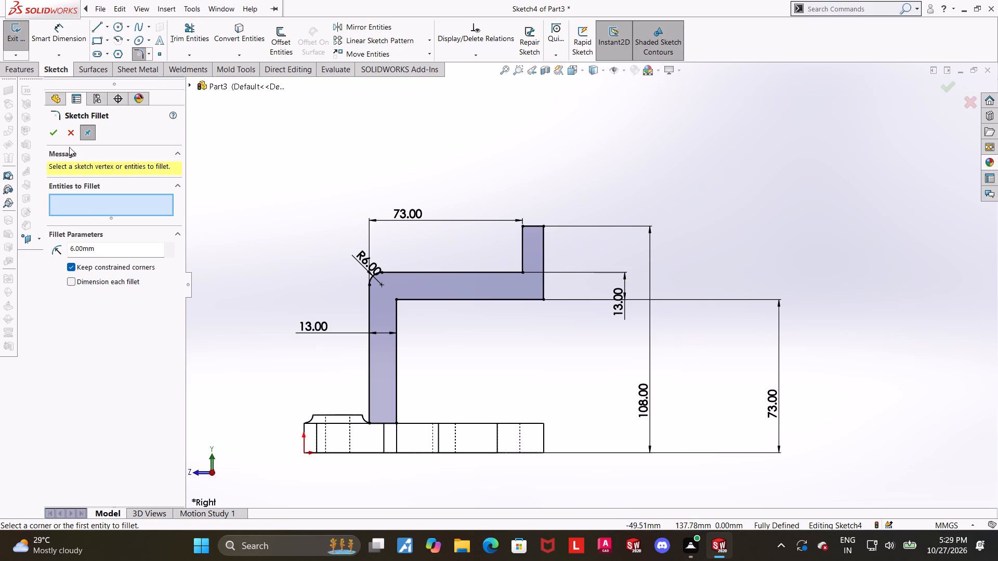
left_click(49, 136)
left_click(715, 217)
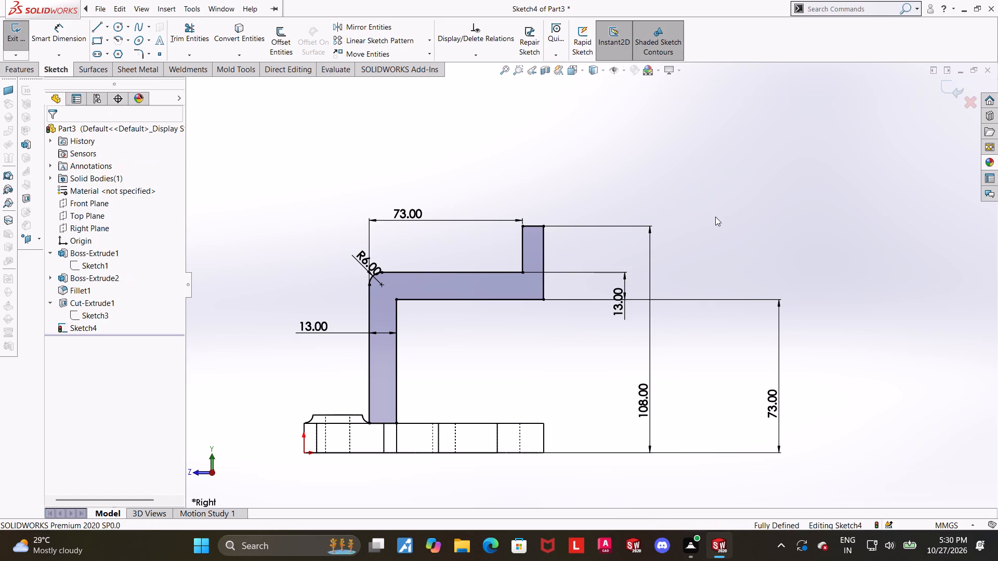
Finish the bracket sketch and extrude its profile 44 mm with the Mid Plane end condition, merged with the plate.
scroll(715, 217, "up", 1)
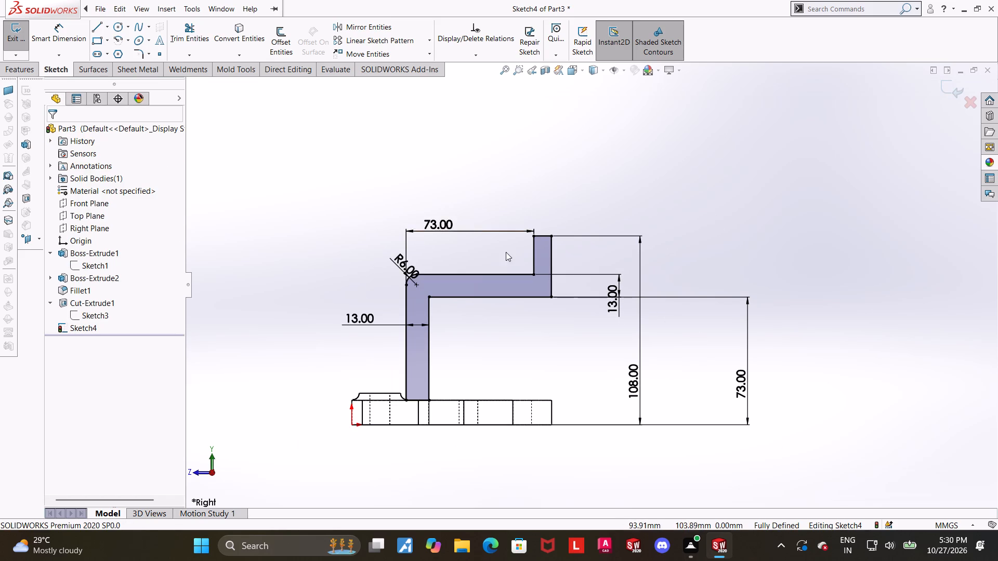
scroll(503, 256, "down", 1)
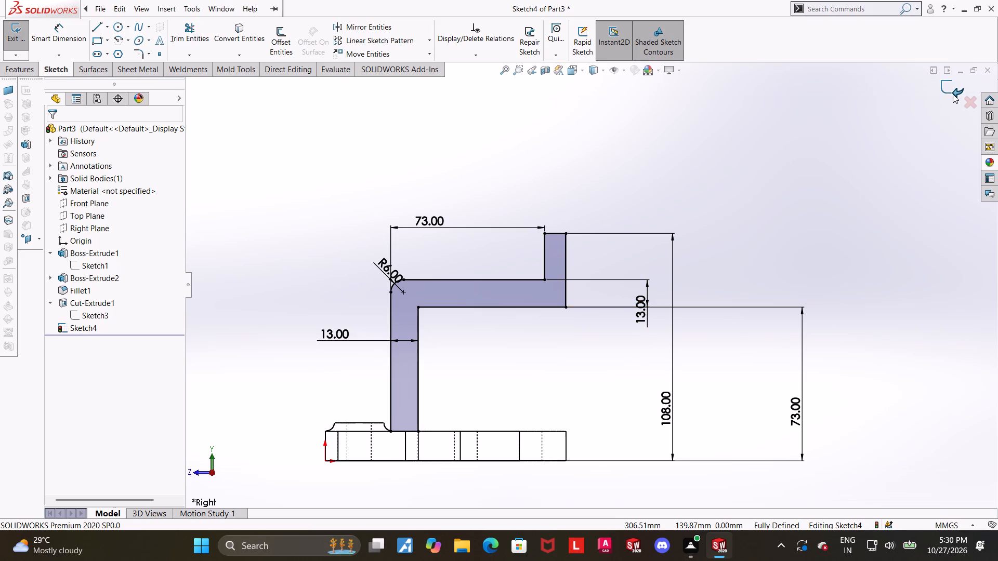
left_click(953, 94)
scroll(834, 143, "up", 2)
middle_click_drag(769, 178, 807, 201)
left_click(35, 28)
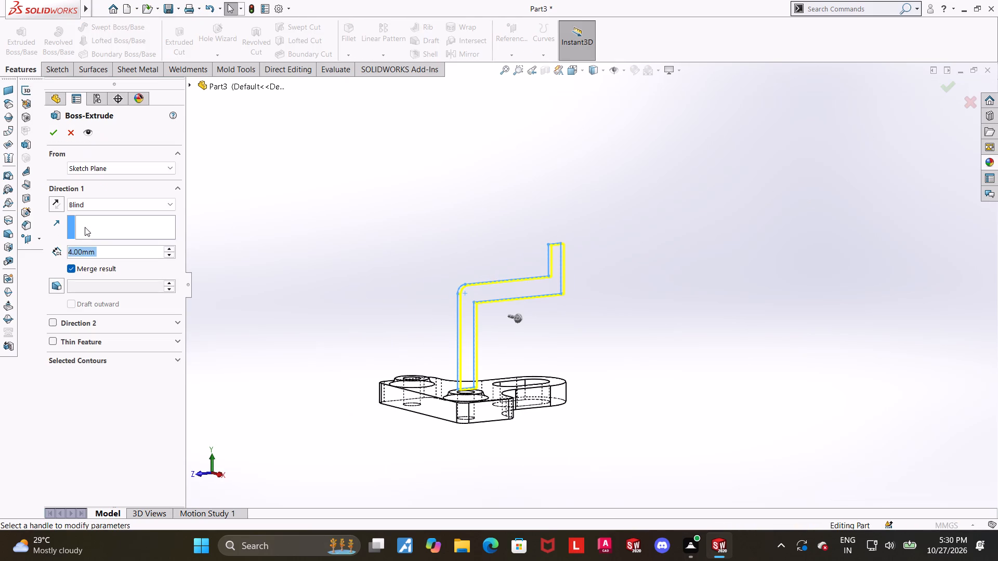
left_click(91, 178)
left_click(96, 173)
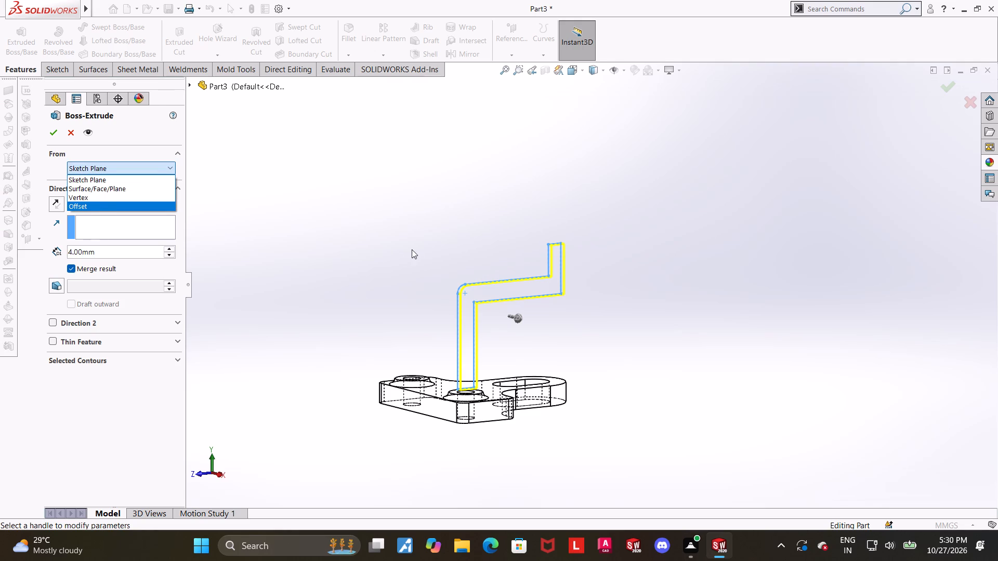
left_click(412, 249)
left_click(148, 206)
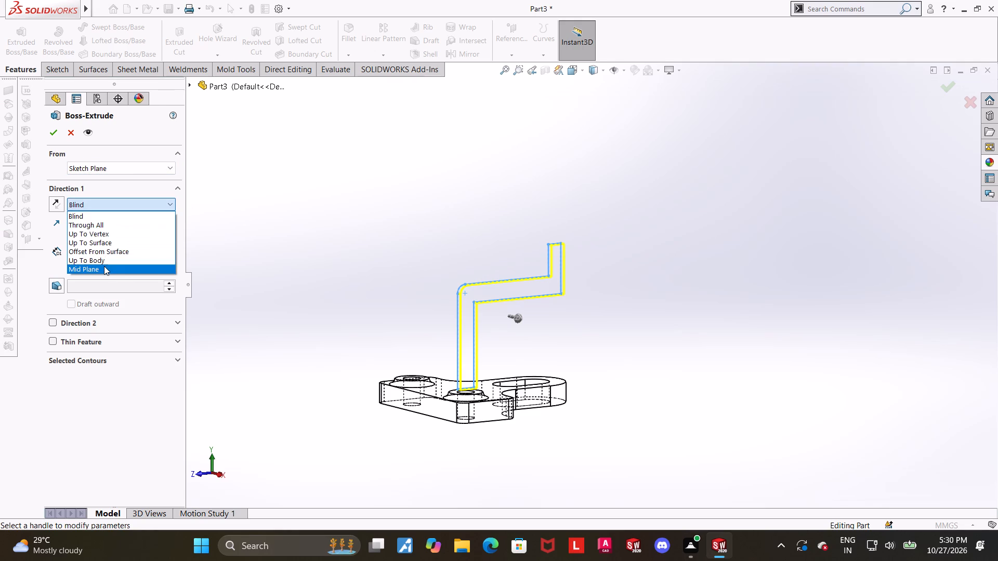
left_click(104, 266)
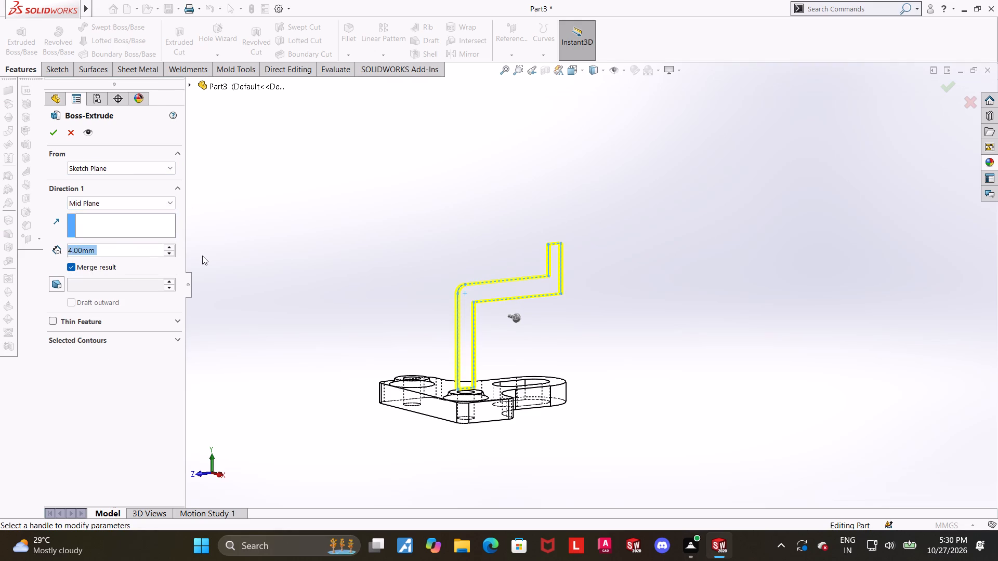
type("44")
key("Return")
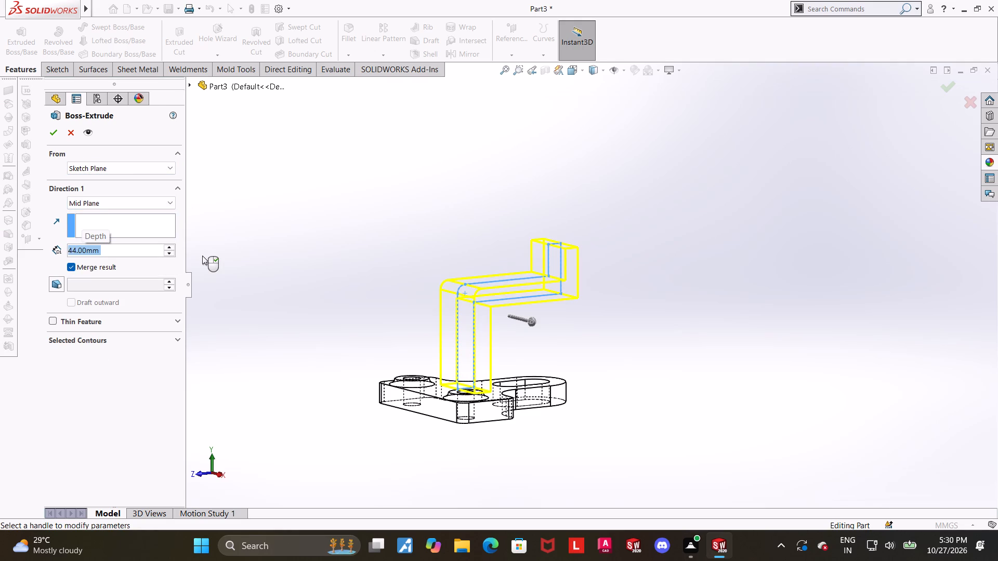
left_click(55, 142)
left_click(55, 139)
left_click(451, 163)
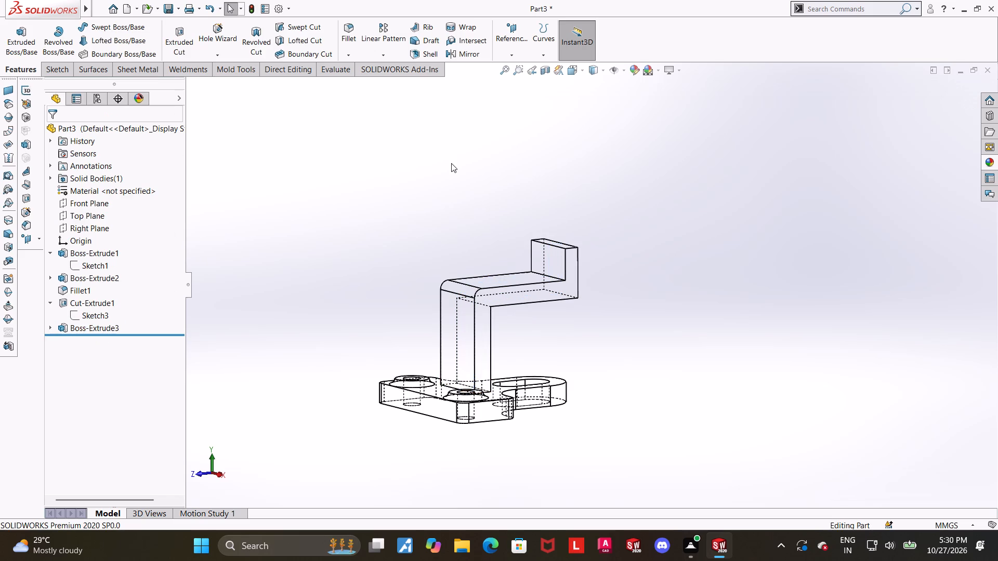
Switch the model's display style to Shaded With Edges.
left_click(579, 70)
left_click(592, 70)
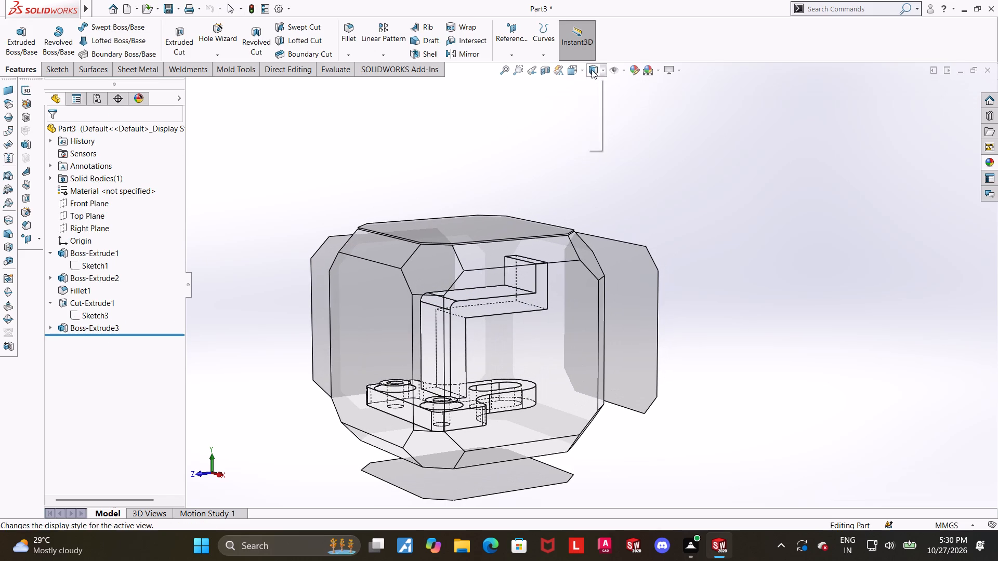
left_click(596, 71)
left_click(596, 82)
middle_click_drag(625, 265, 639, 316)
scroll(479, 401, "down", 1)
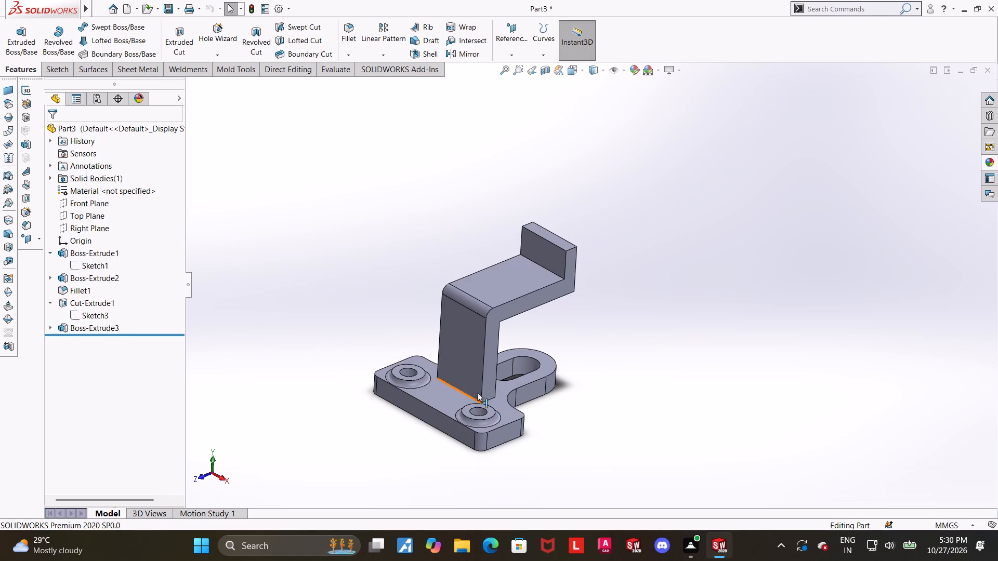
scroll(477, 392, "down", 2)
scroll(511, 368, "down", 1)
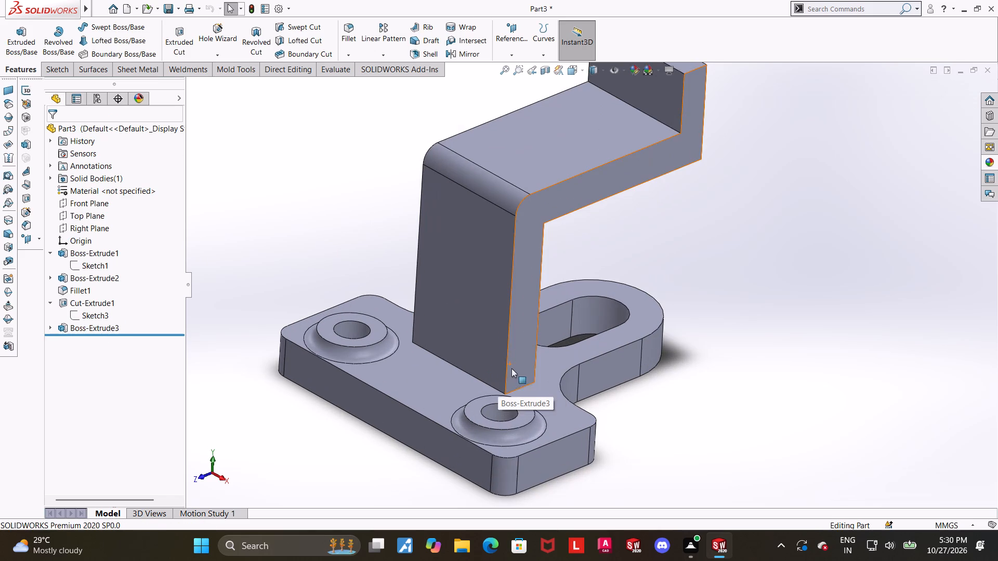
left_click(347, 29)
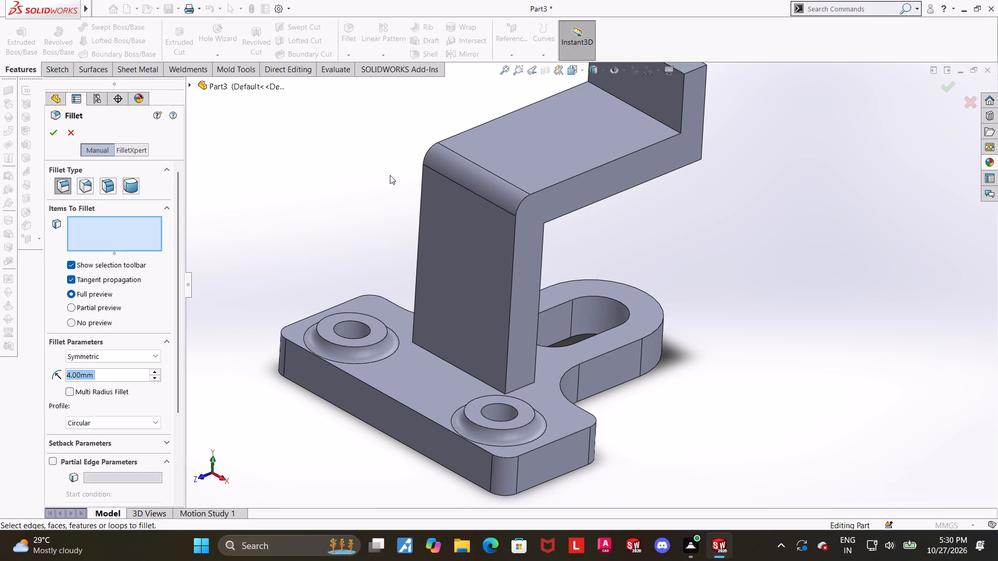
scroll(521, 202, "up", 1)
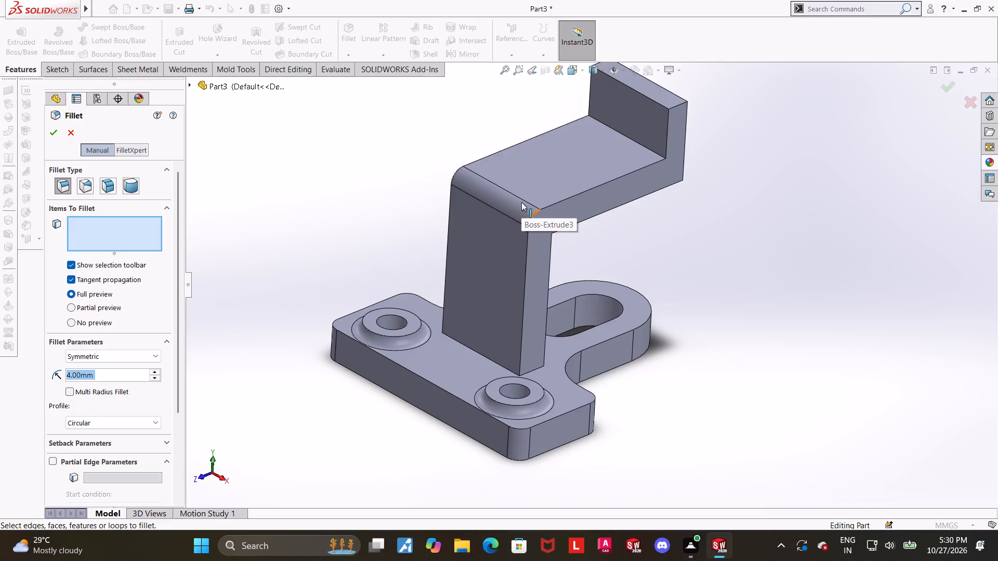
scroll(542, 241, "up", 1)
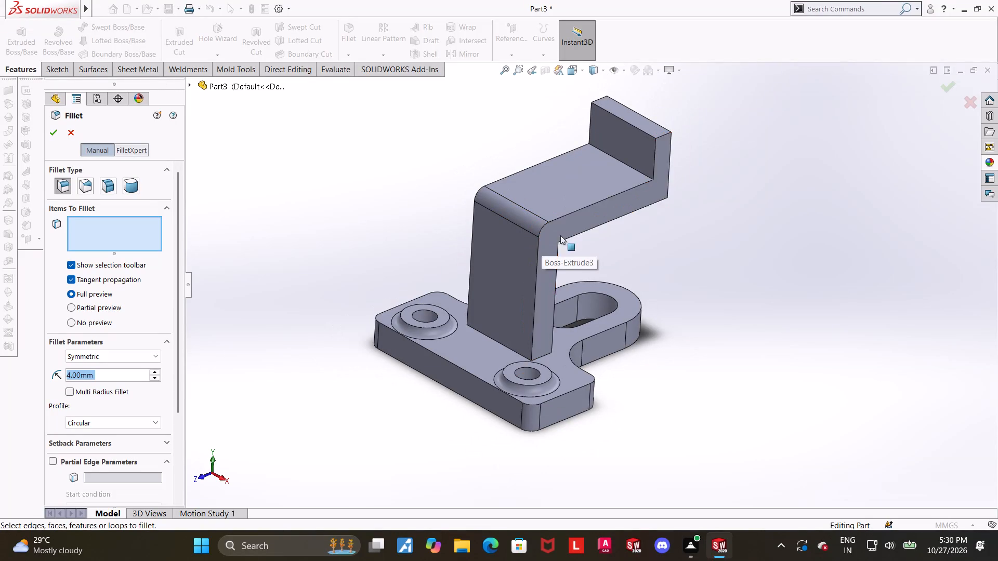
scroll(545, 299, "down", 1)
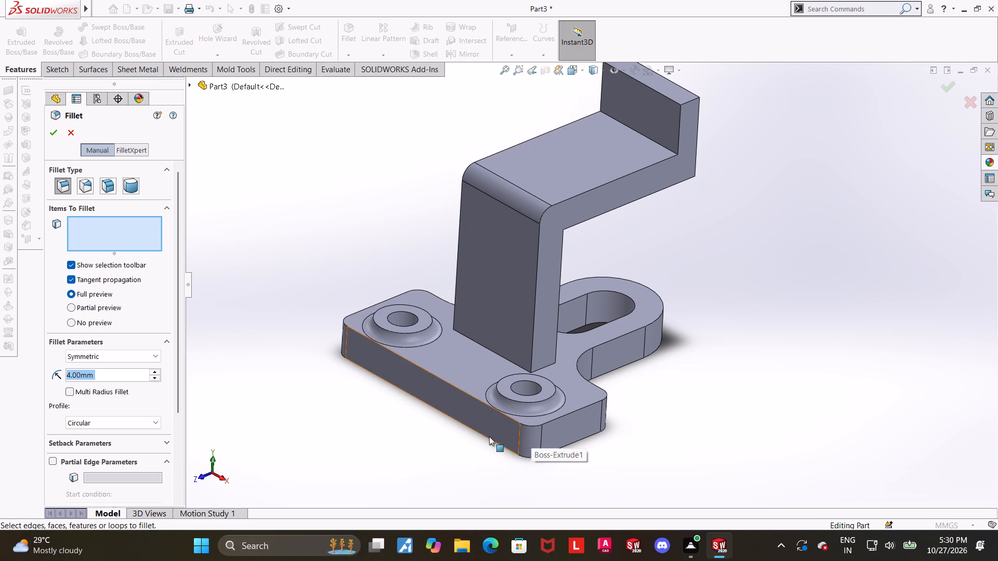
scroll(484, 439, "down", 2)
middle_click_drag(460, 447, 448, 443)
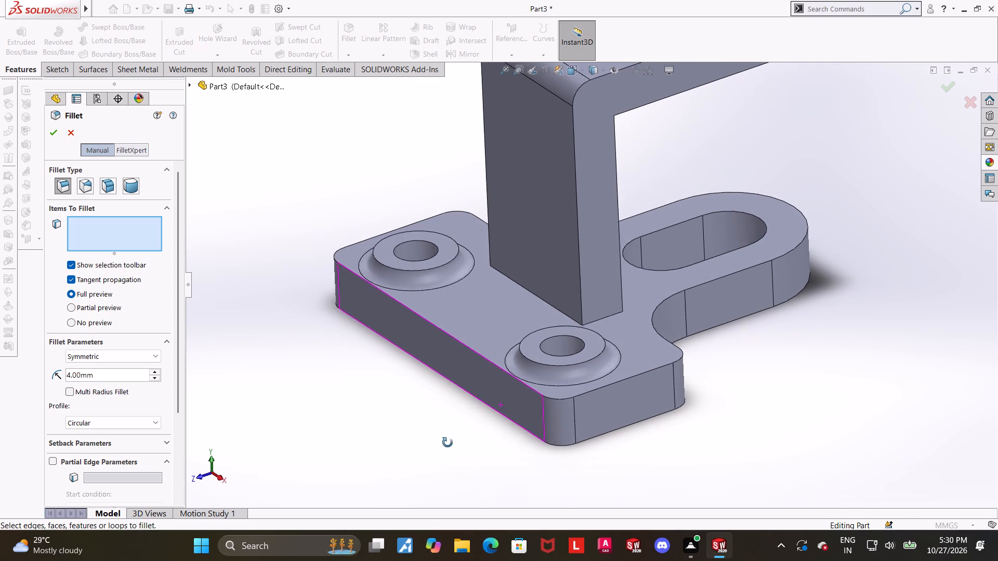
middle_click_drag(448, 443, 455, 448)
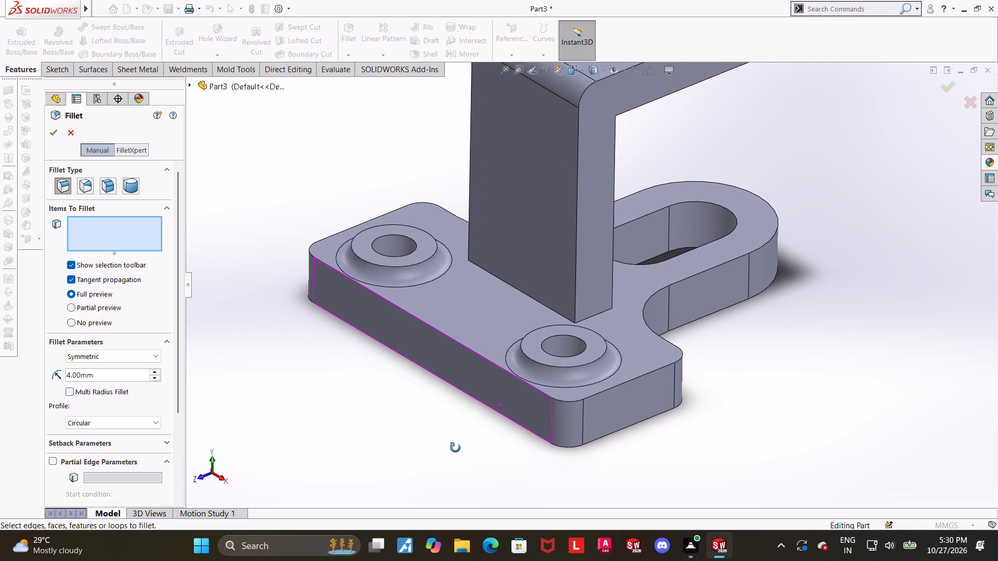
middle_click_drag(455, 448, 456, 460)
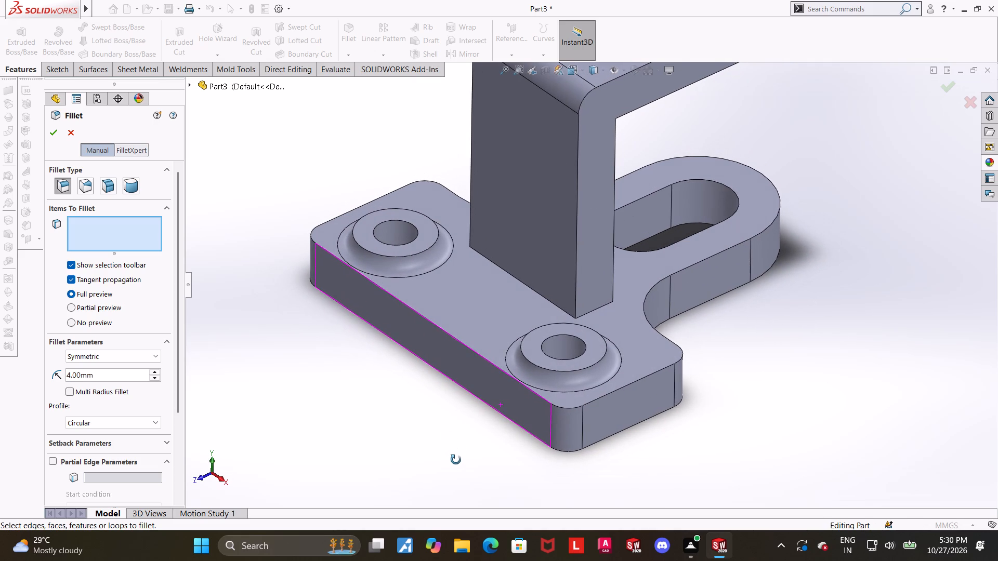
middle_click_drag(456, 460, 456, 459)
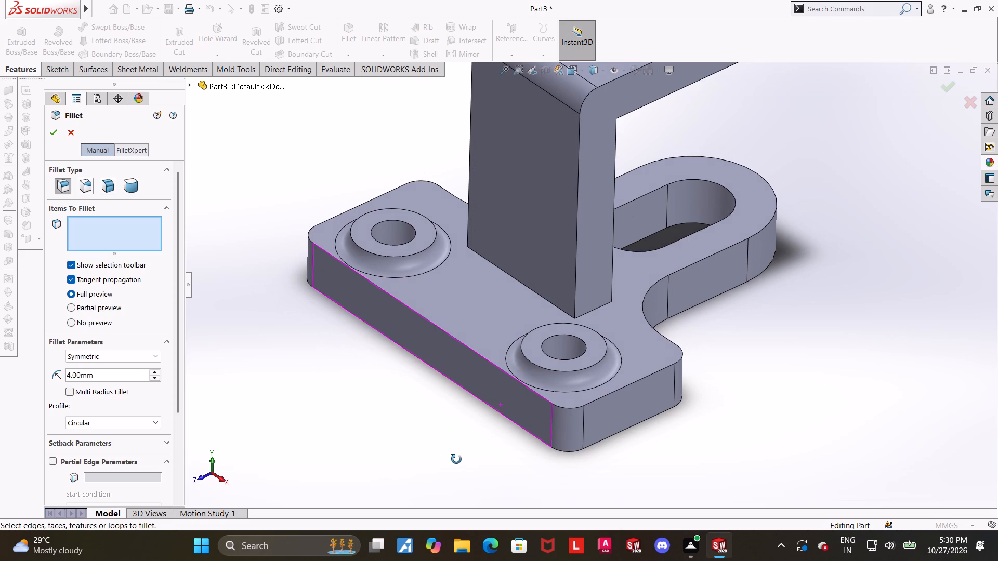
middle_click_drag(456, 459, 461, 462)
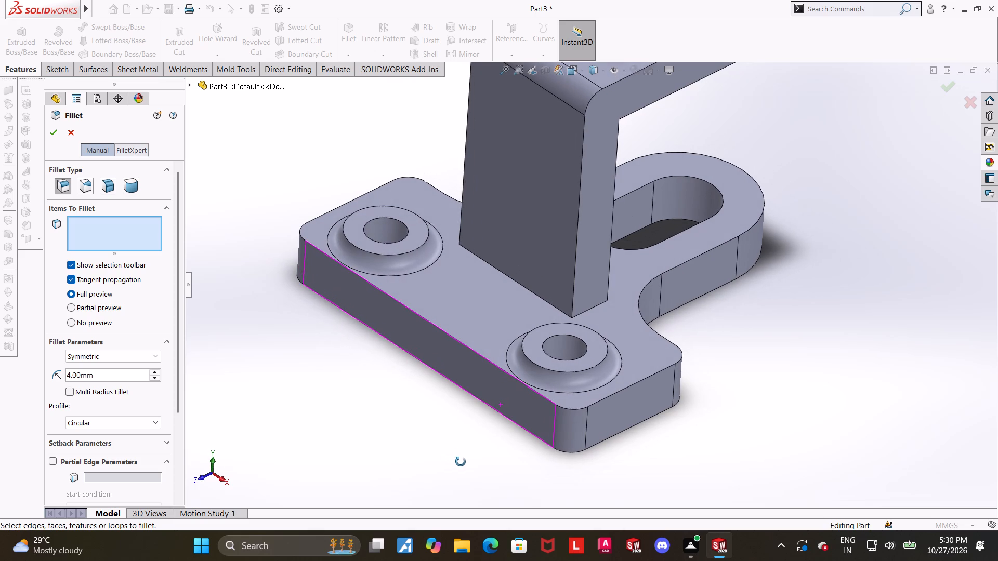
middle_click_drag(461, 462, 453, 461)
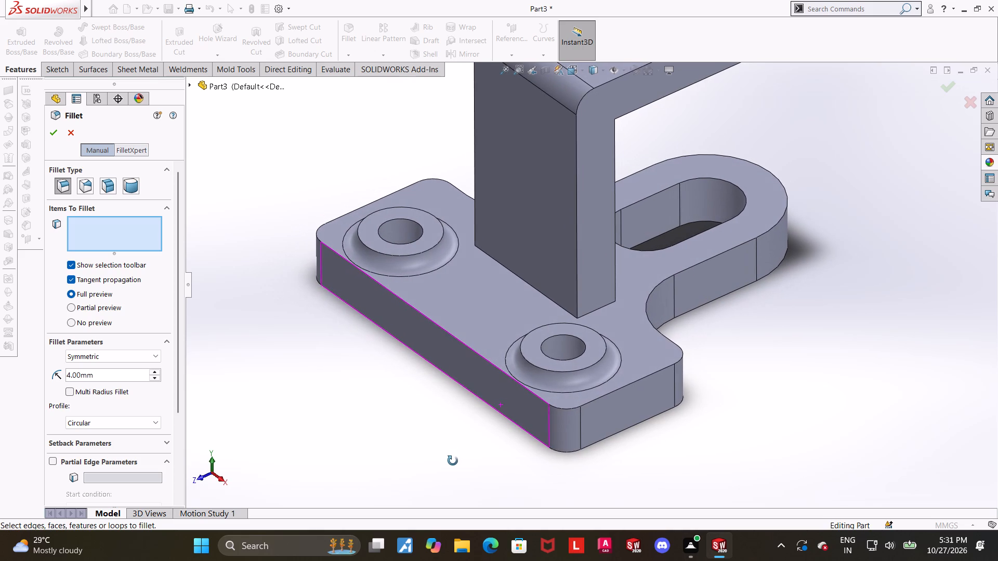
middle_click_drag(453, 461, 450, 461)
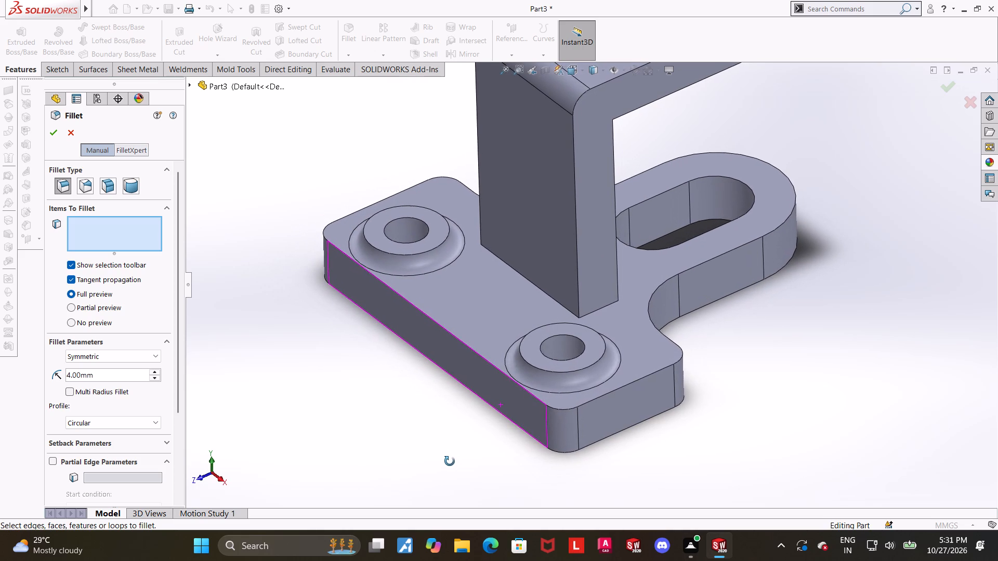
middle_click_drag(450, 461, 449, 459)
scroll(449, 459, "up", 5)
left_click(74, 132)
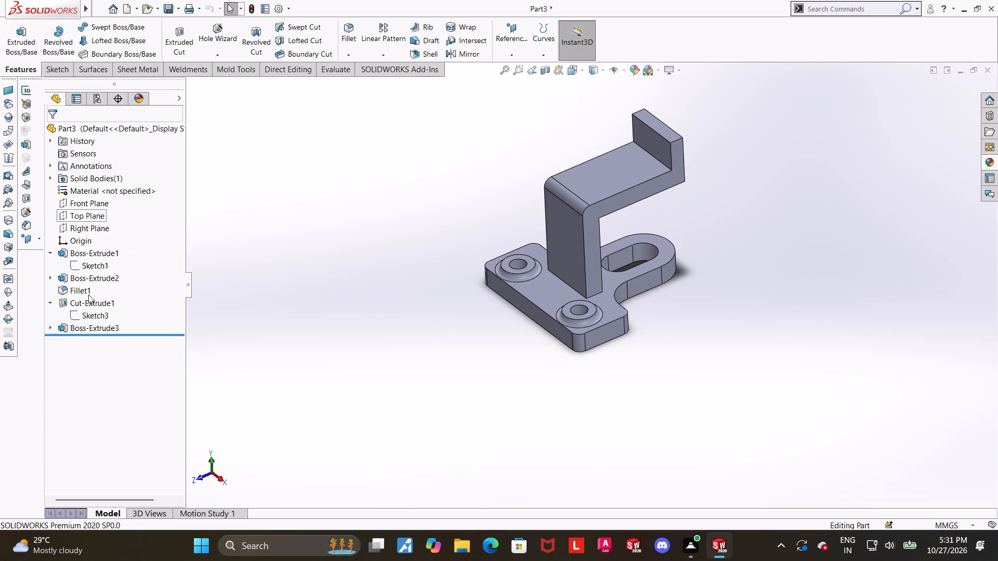
Open the bracket's profile sketch for editing, viewed normal to its sketch plane.
left_click(51, 328)
left_click(78, 340)
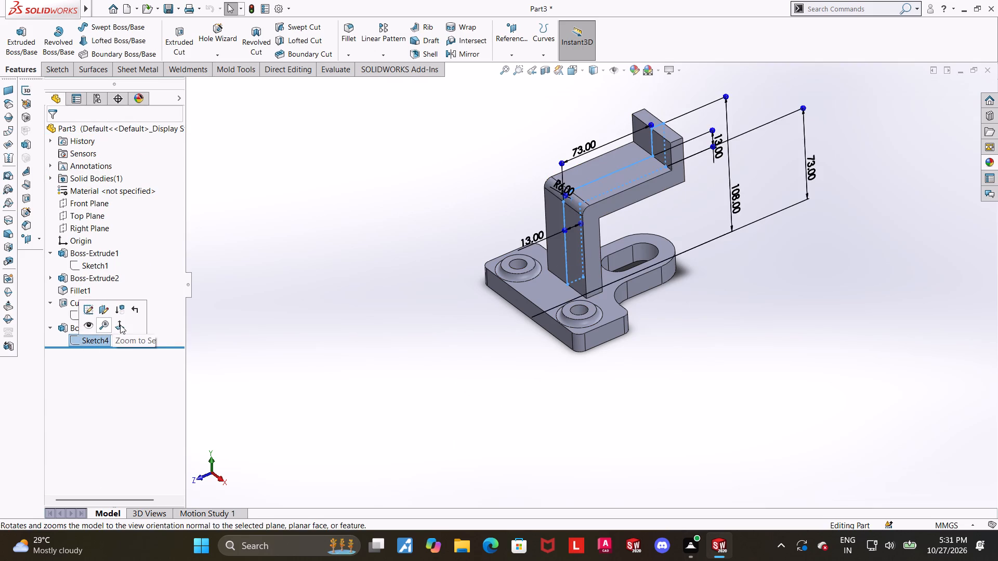
left_click(120, 325)
left_click(102, 338)
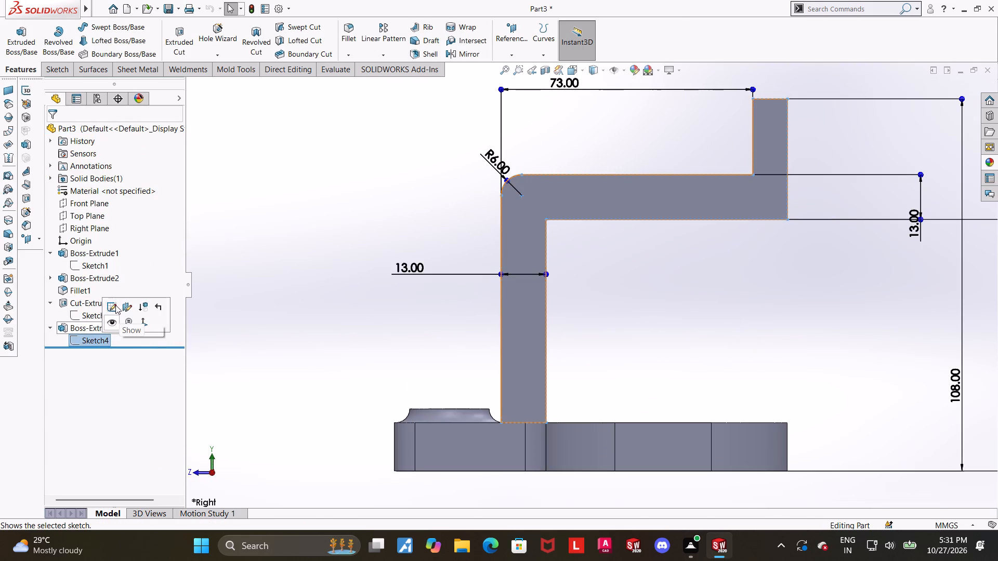
left_click(115, 305)
scroll(410, 325, "up", 5)
scroll(740, 153, "down", 3)
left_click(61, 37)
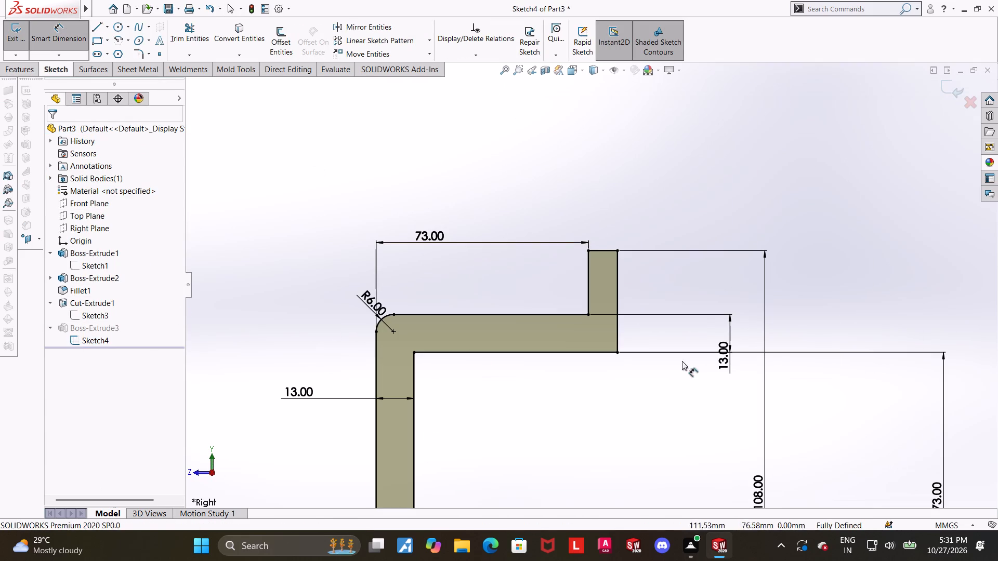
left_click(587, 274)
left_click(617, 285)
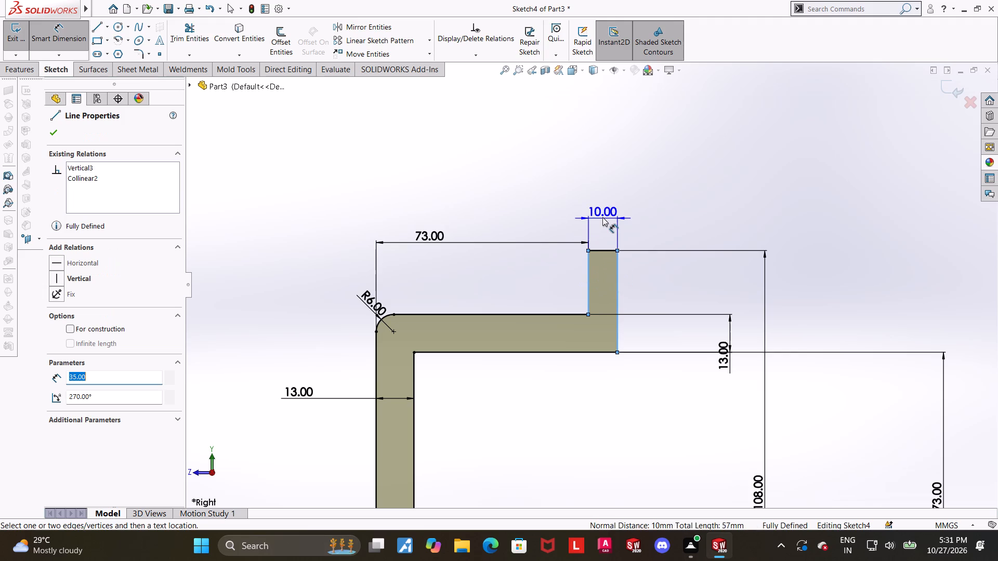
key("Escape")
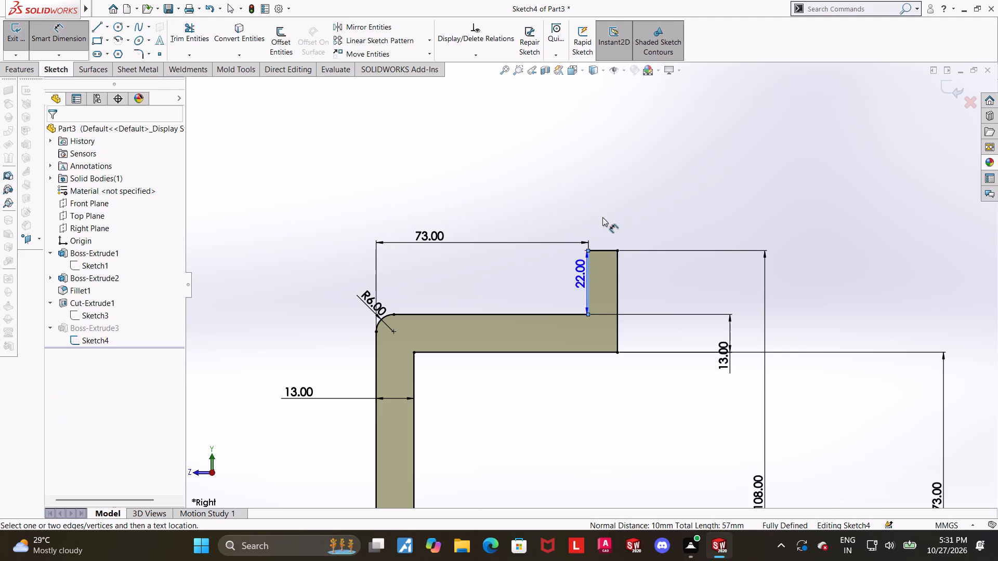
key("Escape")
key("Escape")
Delete the horizontal 73 mm dimension between the upright's outer edge and the end lip's inner edge.
scroll(731, 350, "up", 2)
scroll(692, 328, "down", 1)
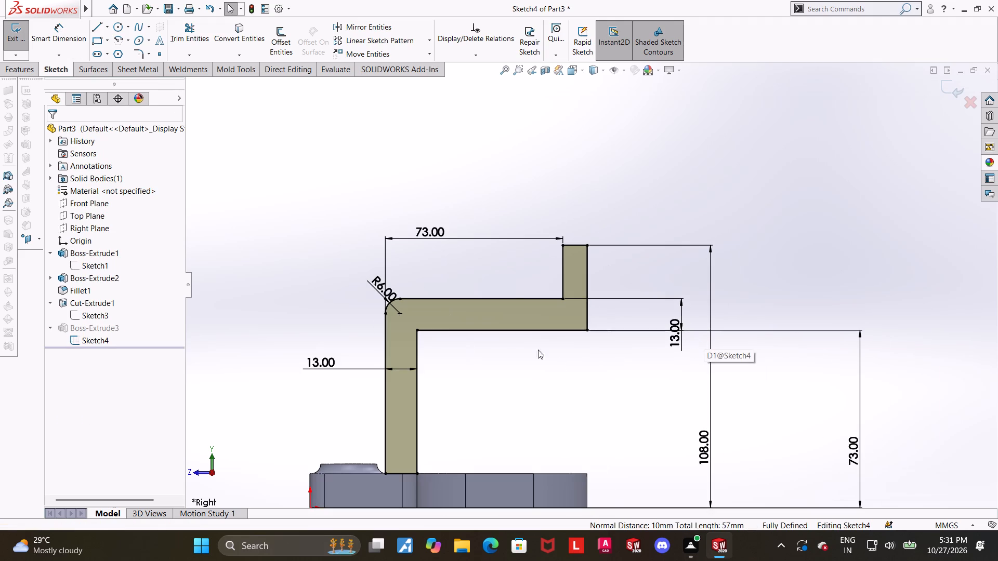
right_click(428, 232)
left_click(451, 357)
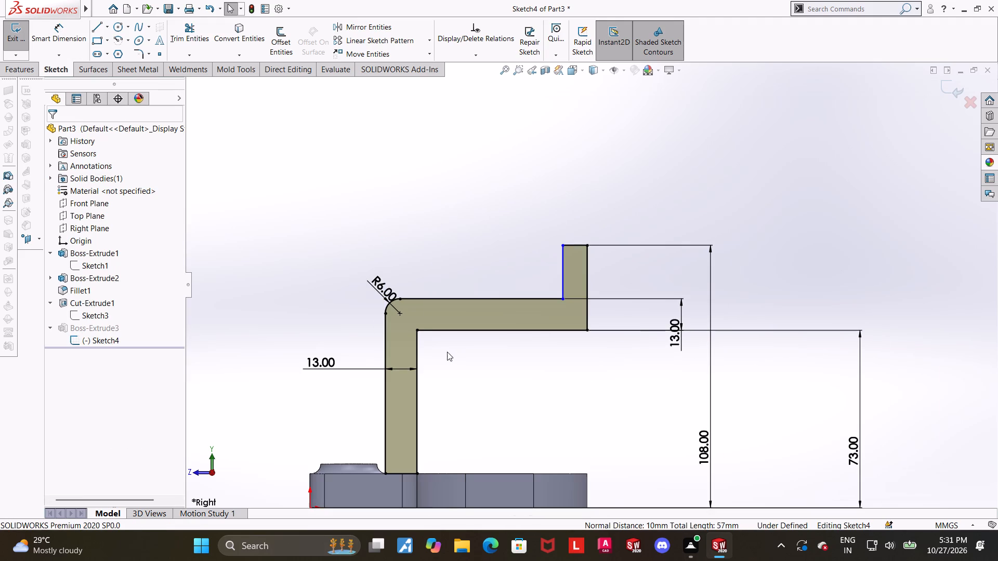
Dimension the thickness of the upturned lip at the end of the horizontal arm as 11 mm.
left_click(78, 29)
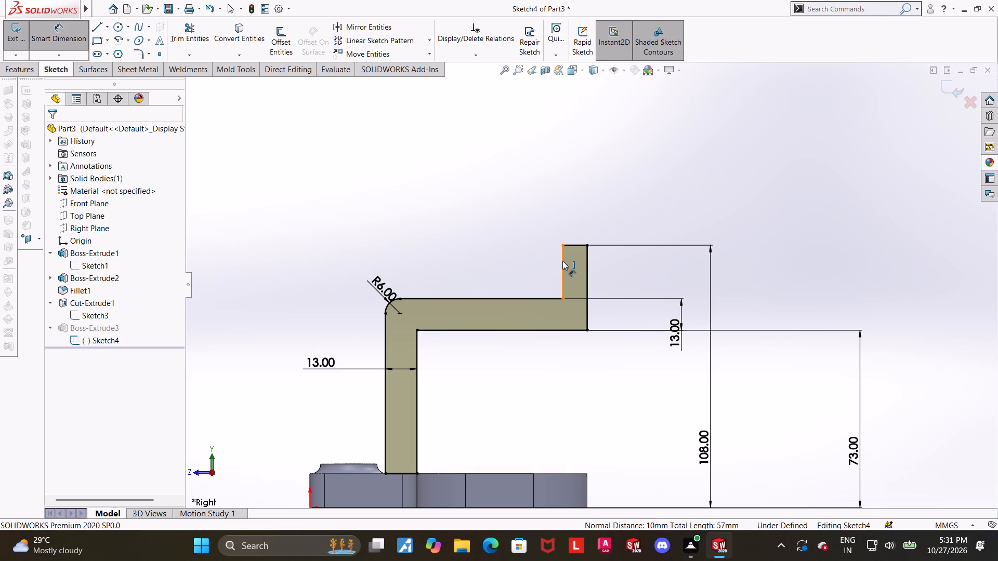
left_click(563, 261)
left_click(586, 265)
left_click(572, 204)
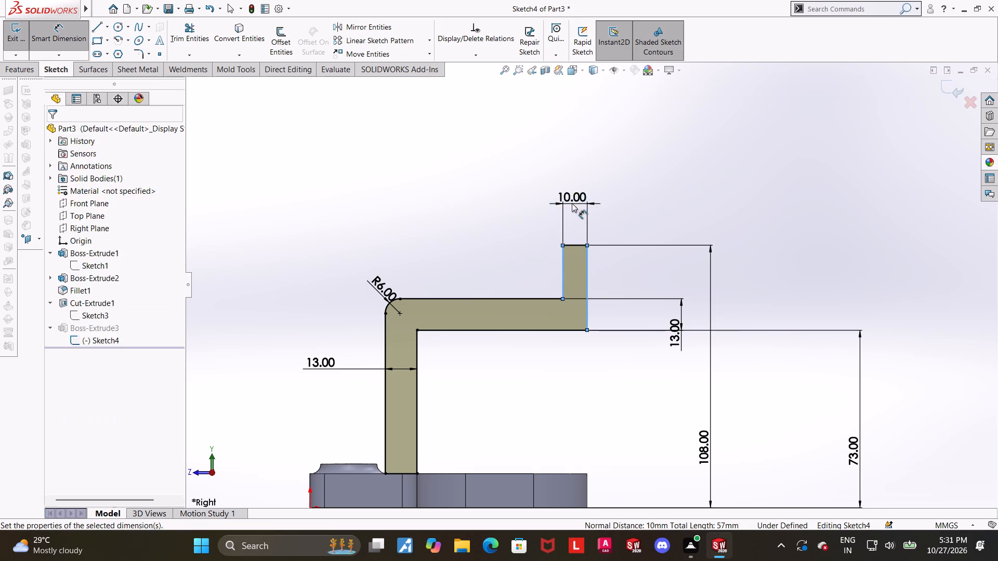
type("11")
key("Return")
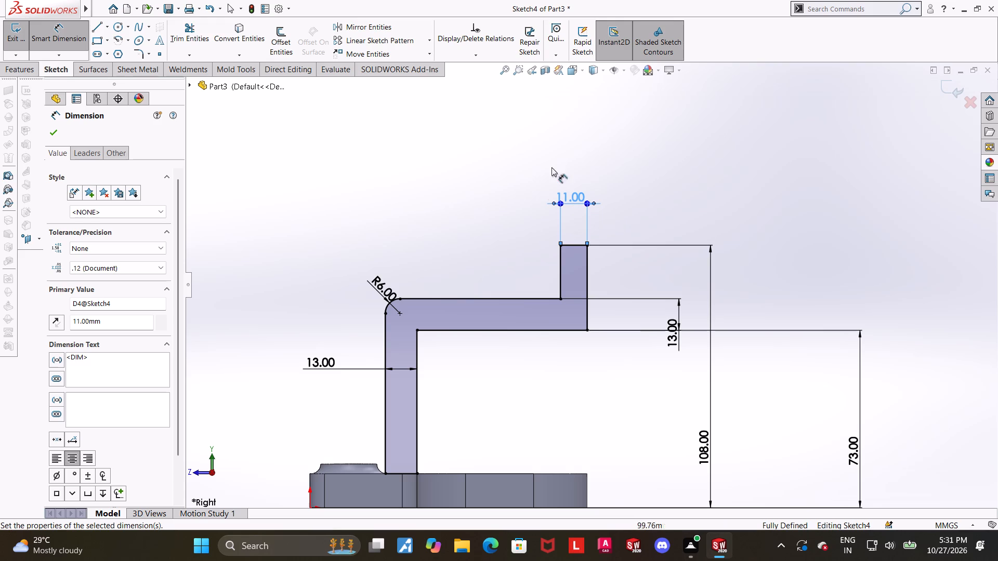
scroll(635, 261, "up", 1)
scroll(600, 324, "down", 1)
key("Escape")
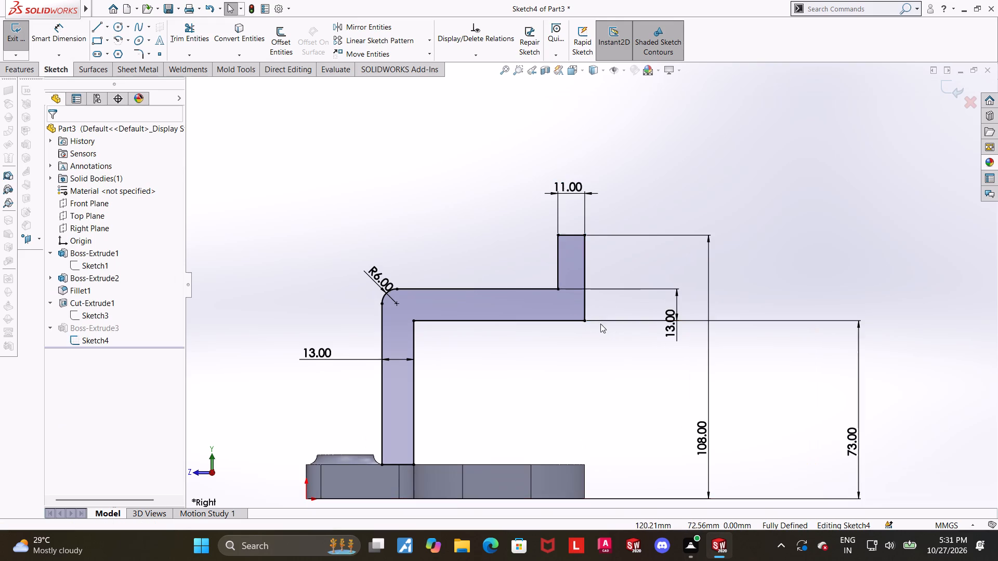
Examine the bracket's profile sketch and its dimensions relative to the base plate.
scroll(588, 304, "down", 1)
scroll(577, 304, "up", 1)
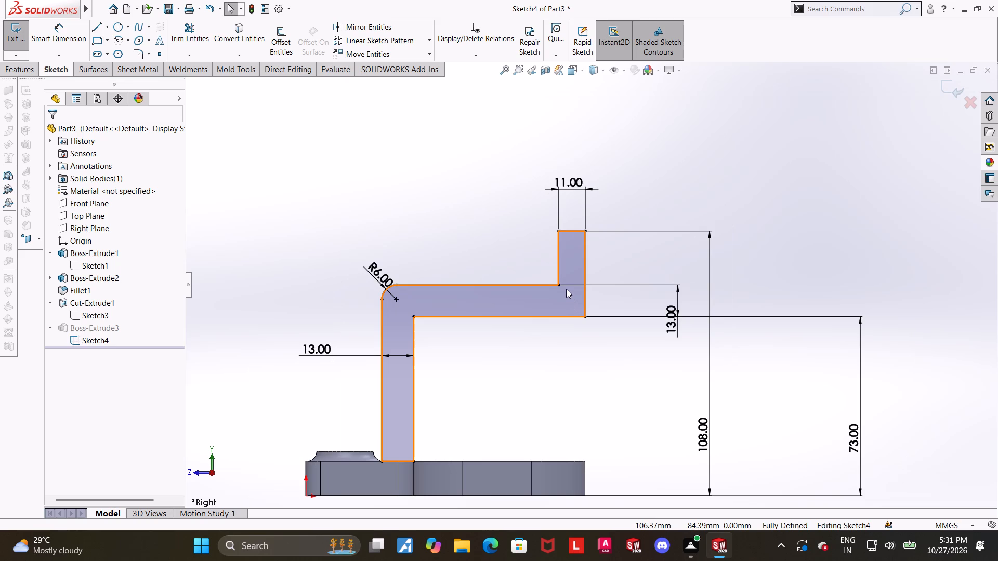
scroll(667, 271, "up", 1)
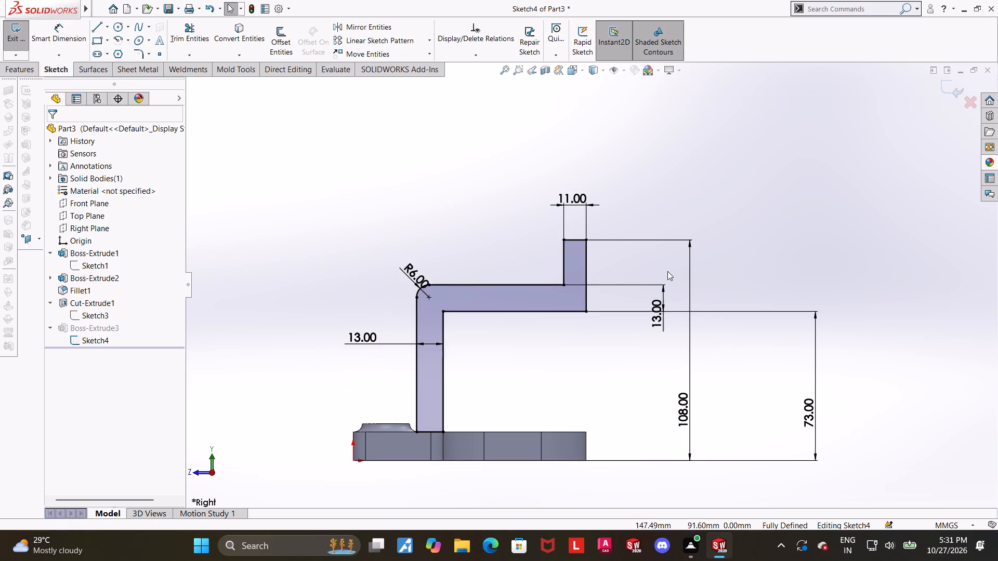
scroll(602, 269, "down", 2)
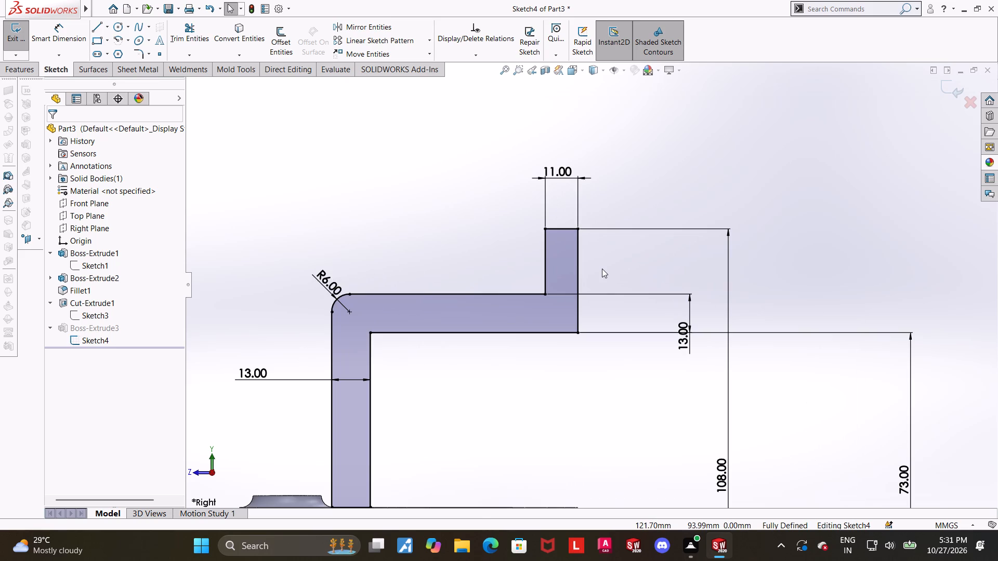
scroll(602, 269, "up", 1)
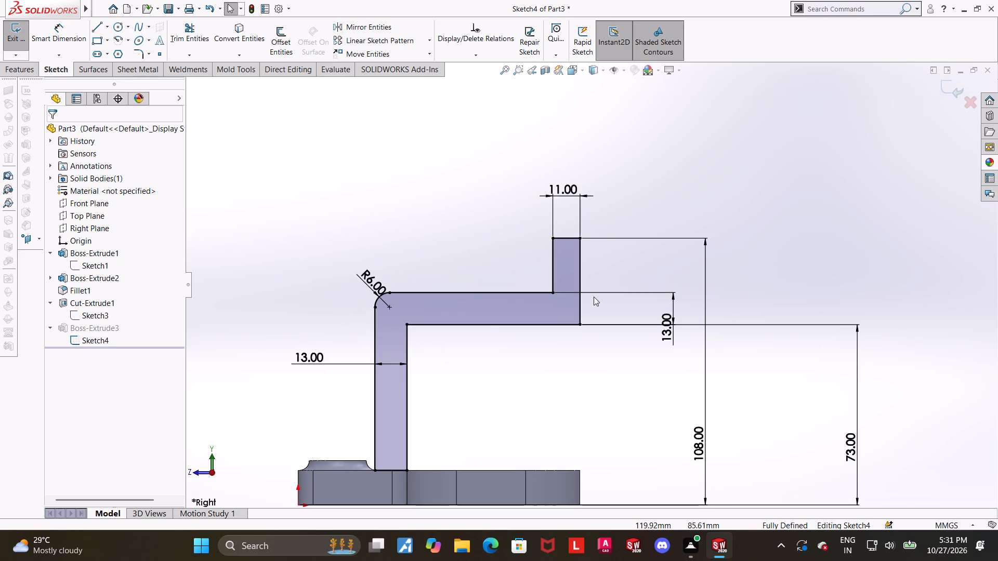
scroll(485, 327, "down", 1)
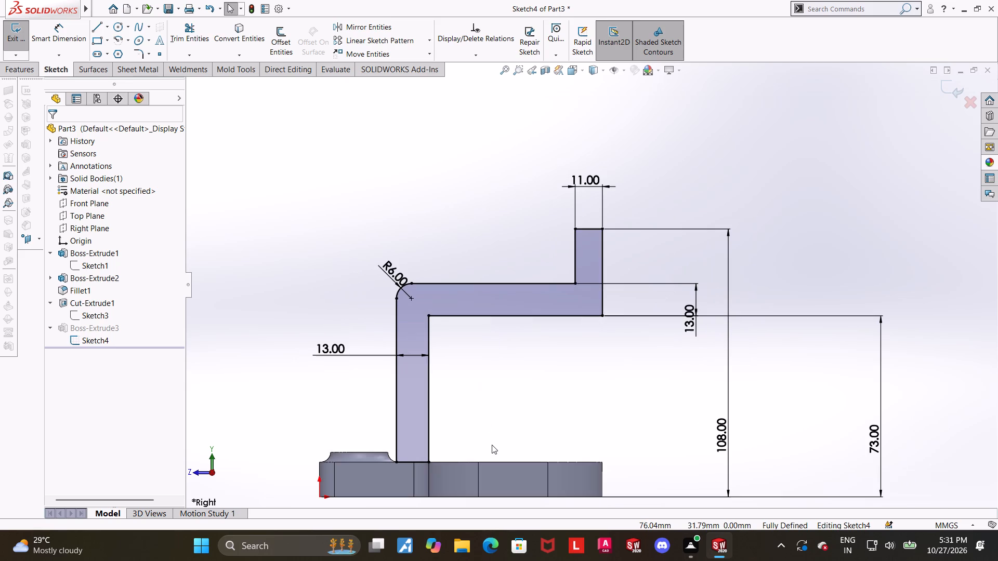
scroll(492, 445, "up", 1)
scroll(623, 400, "down", 1)
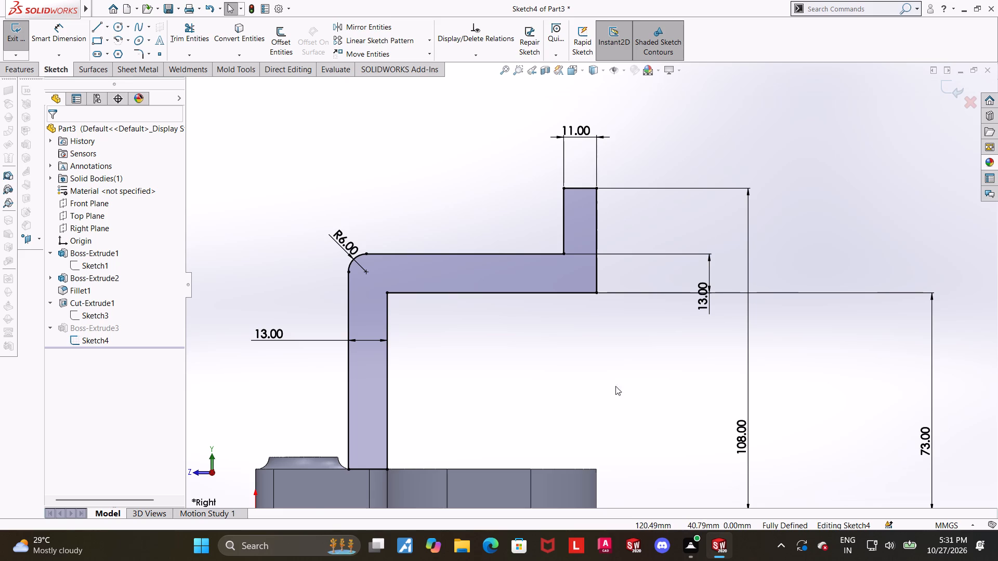
scroll(615, 370, "up", 2)
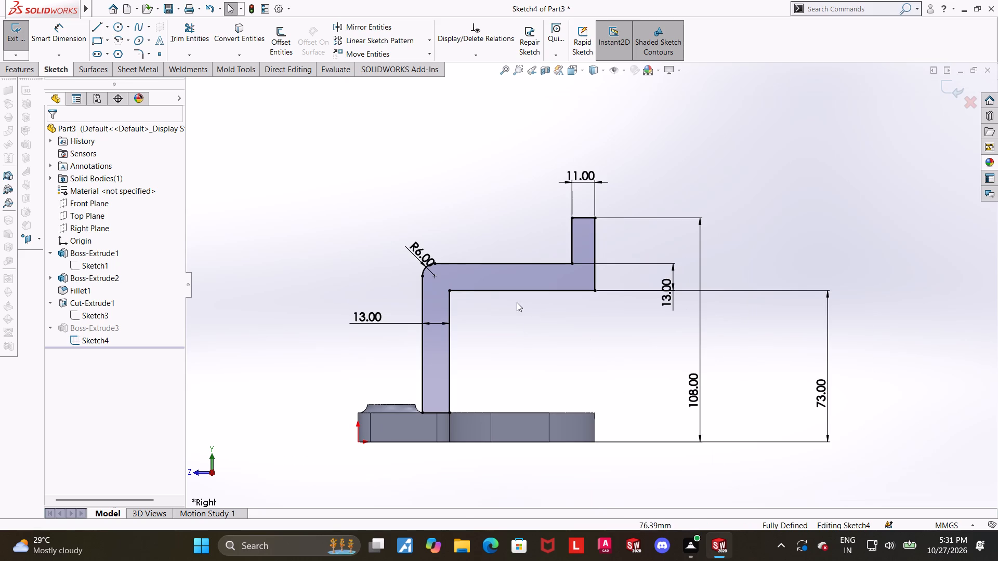
middle_click_drag(531, 373, 528, 457)
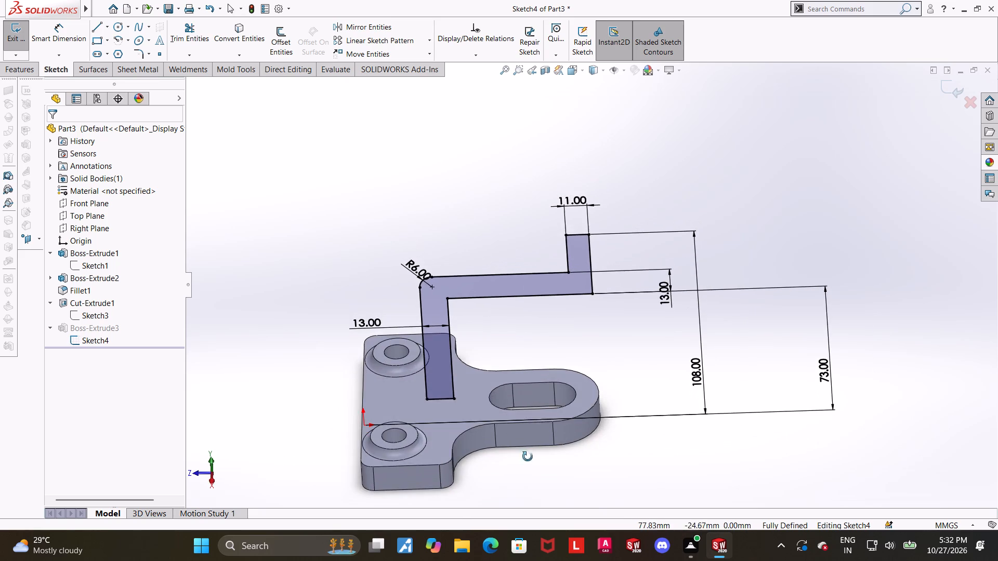
middle_click_drag(528, 457, 530, 411)
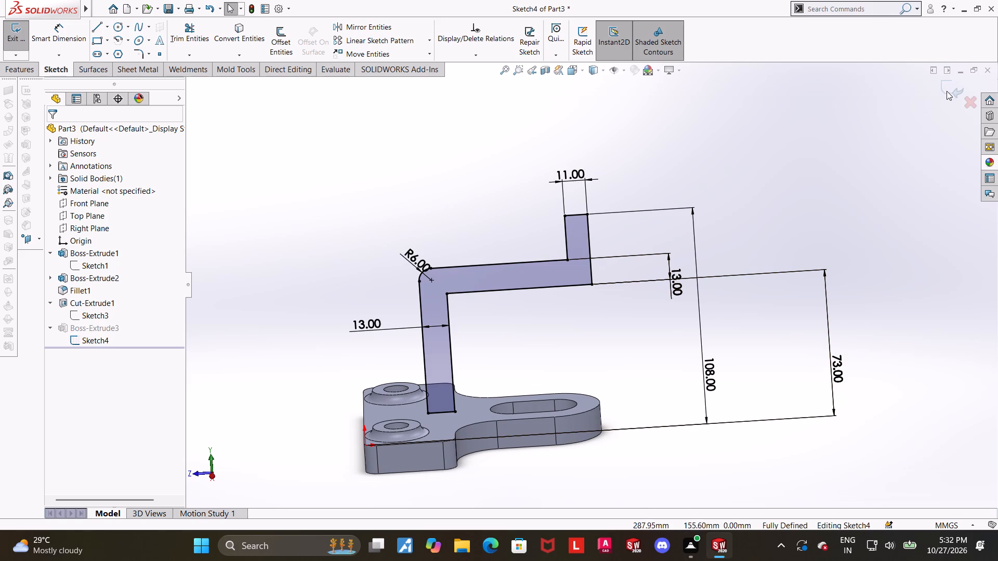
Exit the edited sketch to rebuild the extruded bracket.
left_click(947, 89)
middle_click_drag(647, 274, 667, 295)
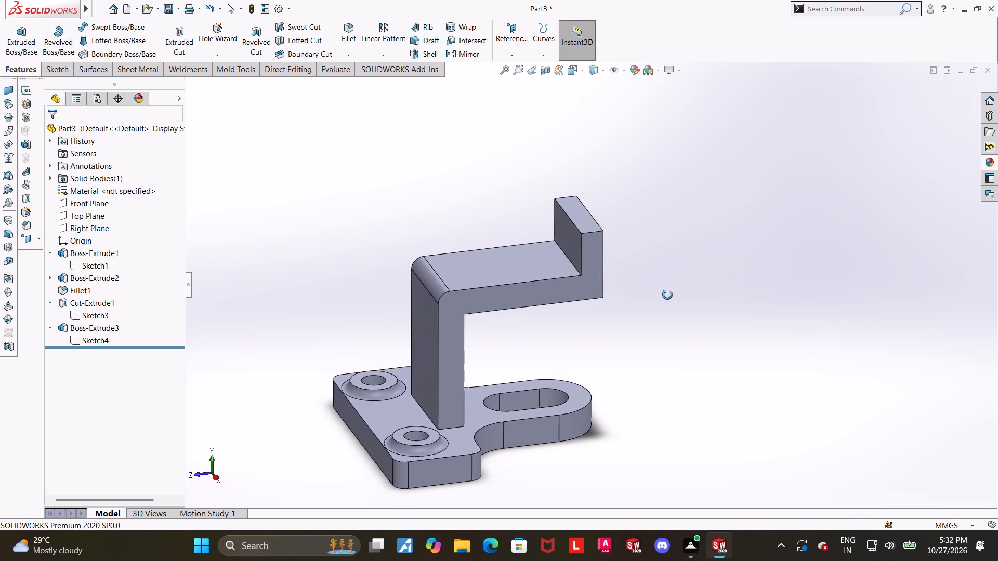
Examine the whole part from the top and several angled views, including the bracket, slotted stem and bosses.
middle_click_drag(667, 295, 651, 319)
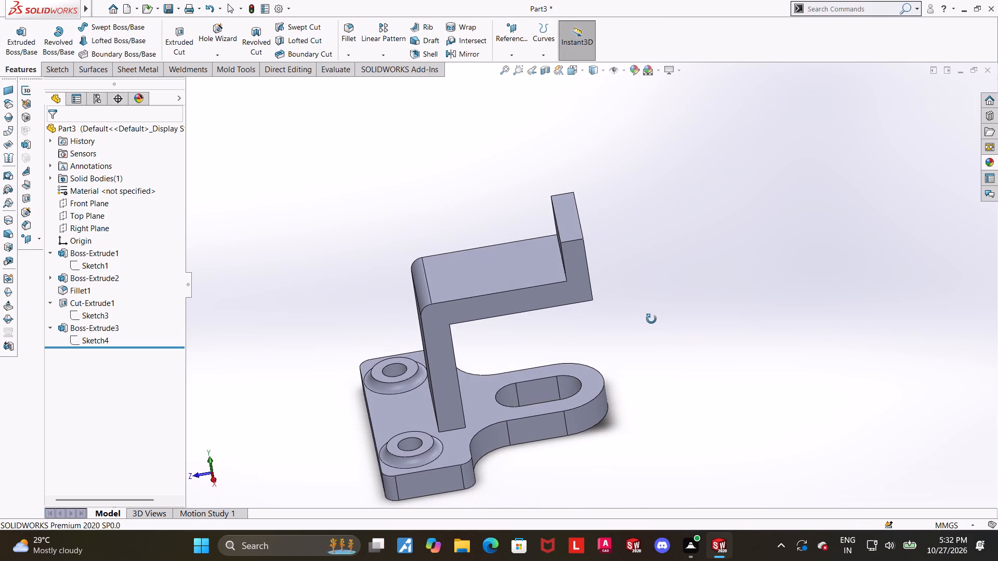
middle_click_drag(651, 319, 652, 308)
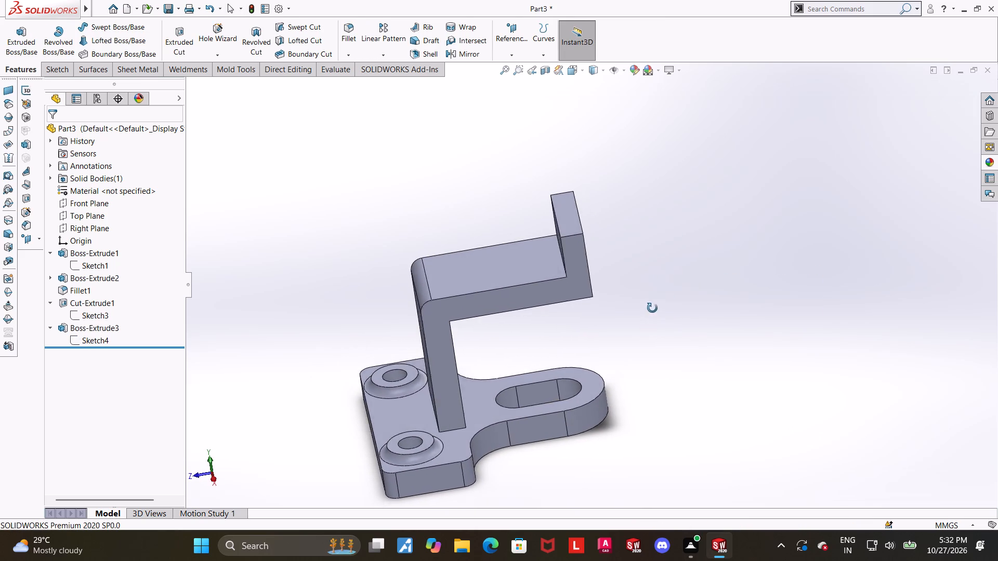
middle_click_drag(652, 308, 699, 329)
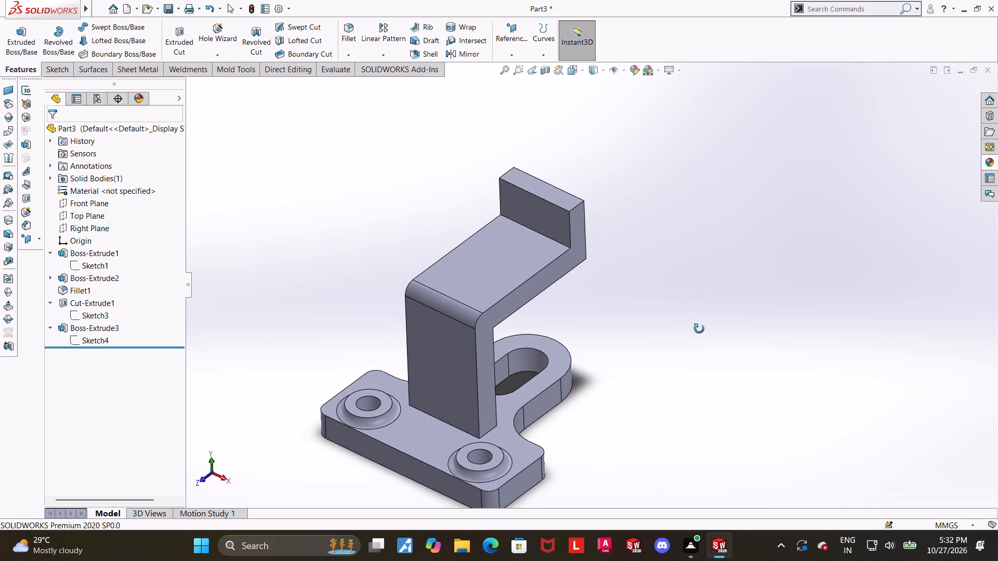
middle_click_drag(699, 329, 691, 330)
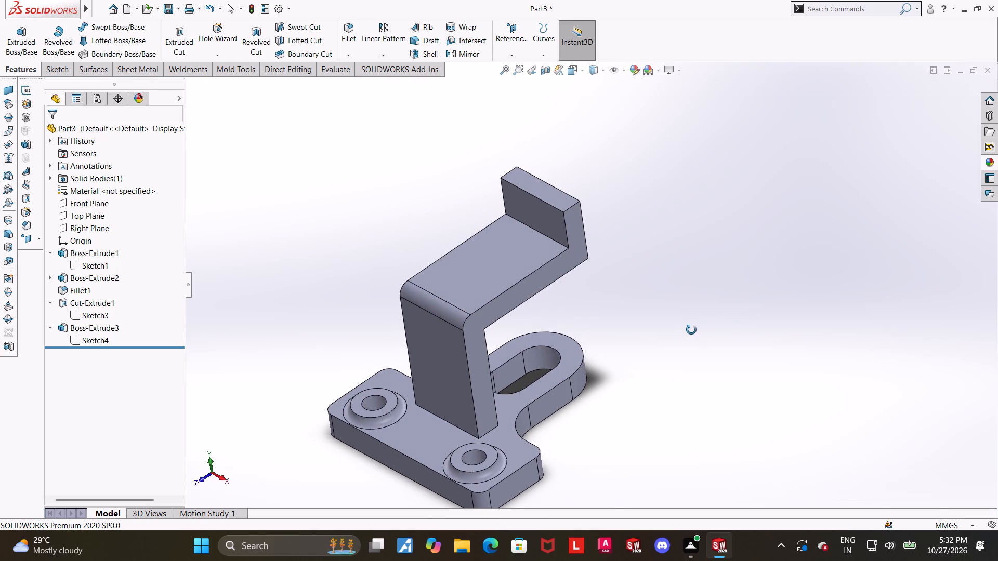
middle_click_drag(691, 330, 740, 324)
left_click(575, 67)
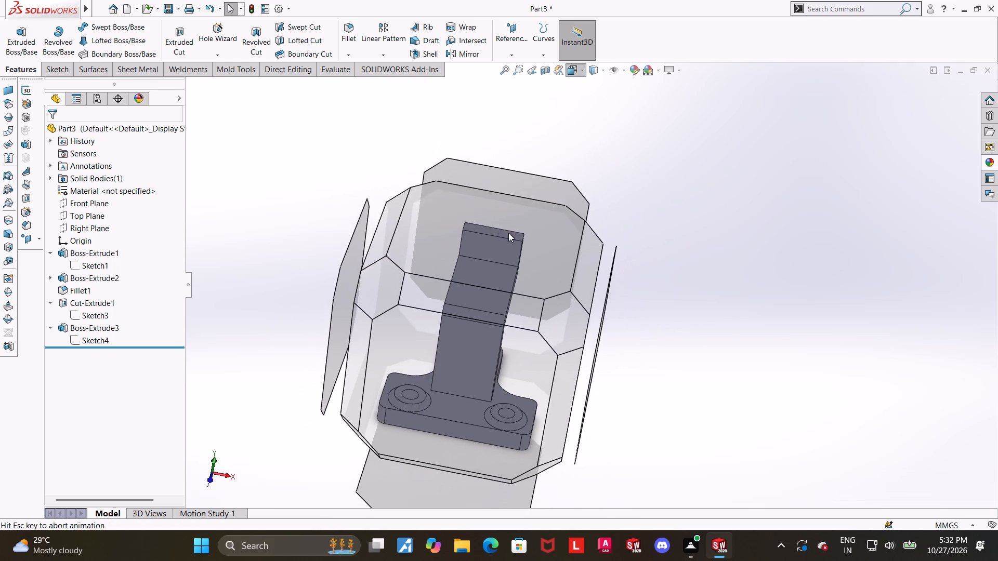
left_click(507, 268)
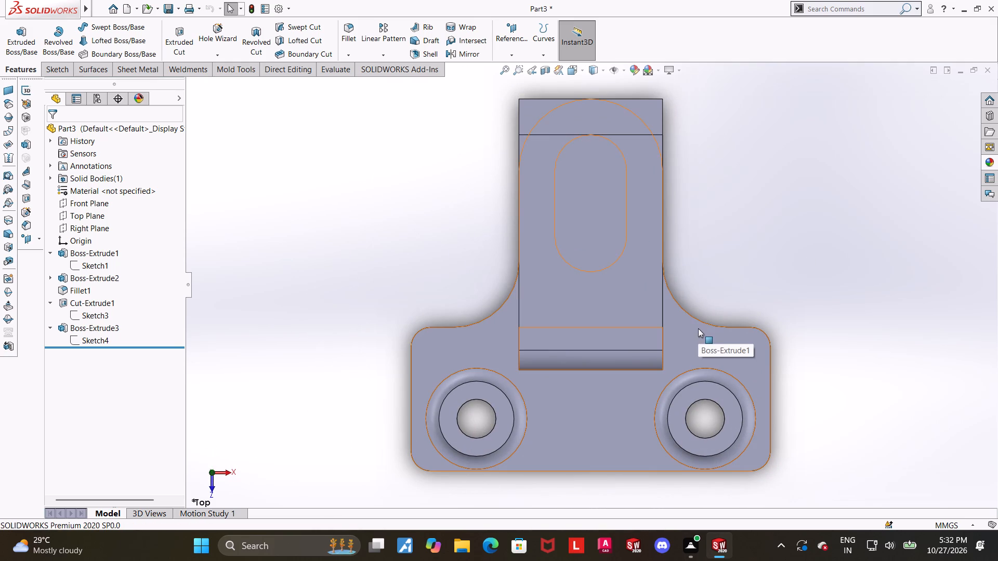
scroll(739, 306, "up", 2)
middle_click_drag(747, 309, 722, 284)
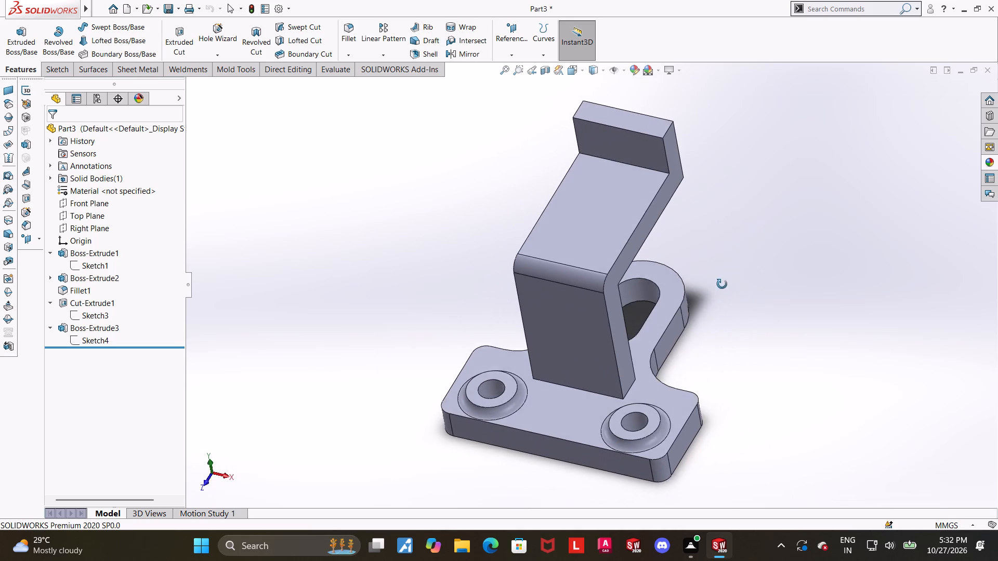
middle_click_drag(722, 284, 712, 260)
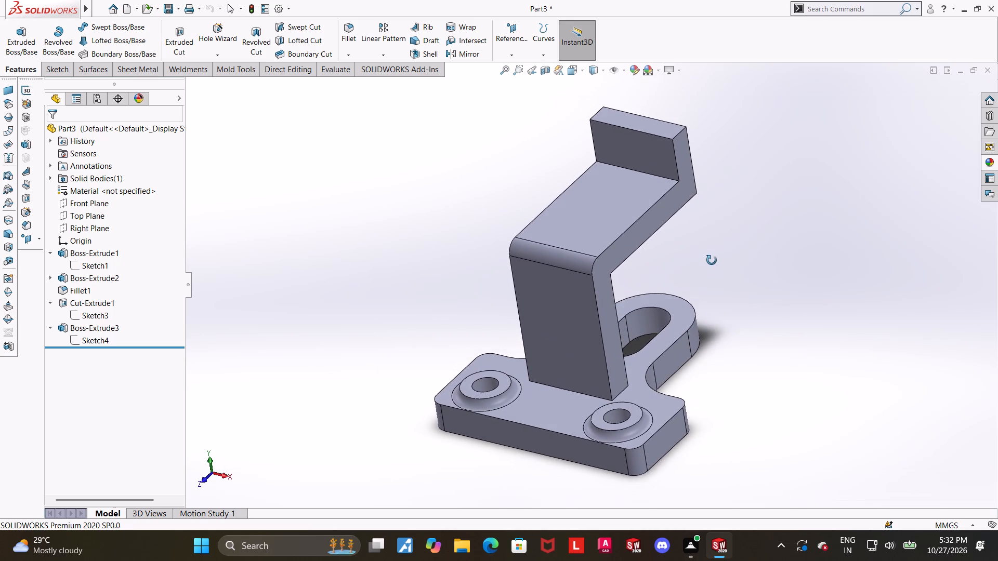
middle_click_drag(712, 260, 713, 252)
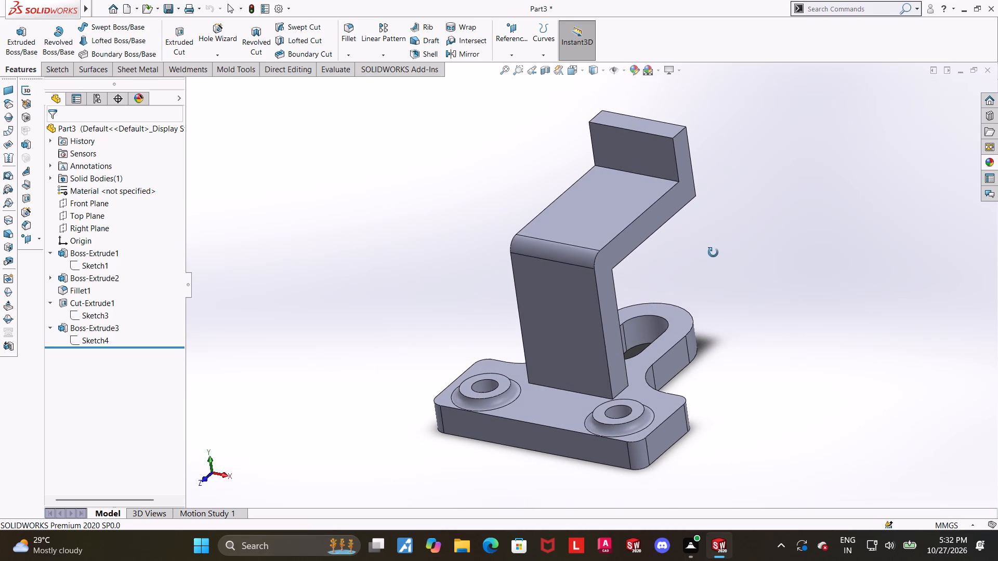
middle_click_drag(713, 252, 716, 255)
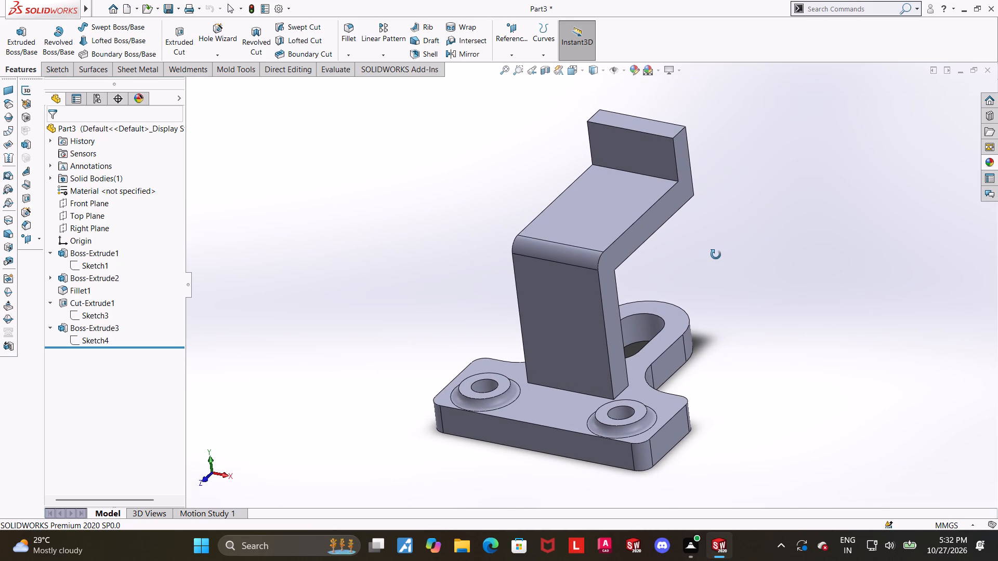
middle_click_drag(716, 255, 727, 257)
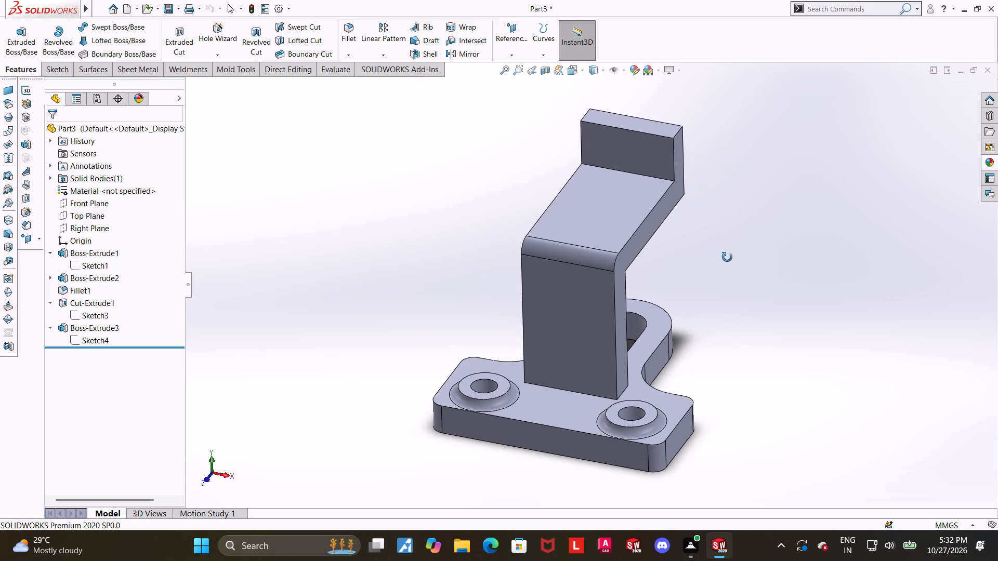
middle_click_drag(727, 257, 712, 269)
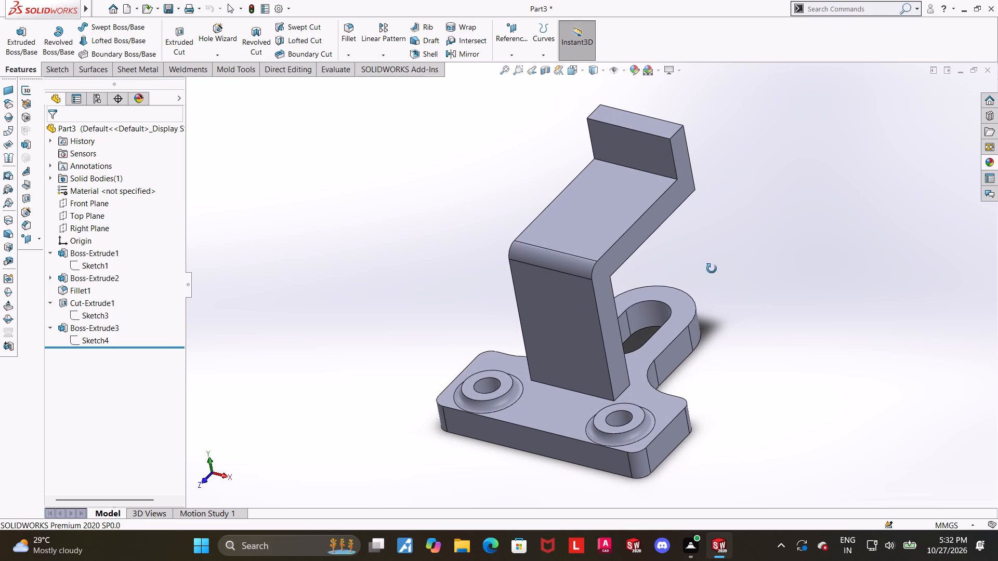
middle_click_drag(712, 269, 714, 234)
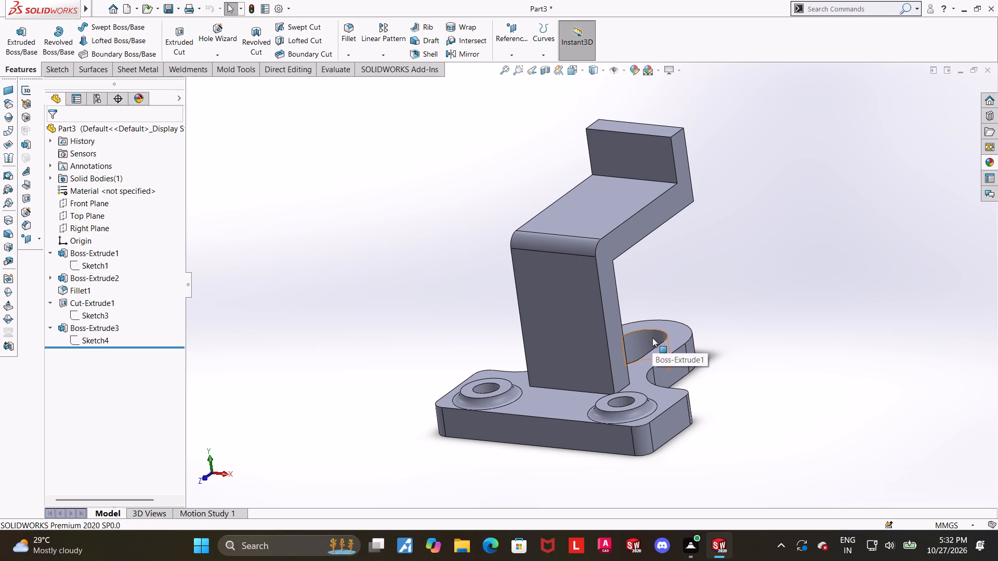
middle_click_drag(640, 342, 641, 420)
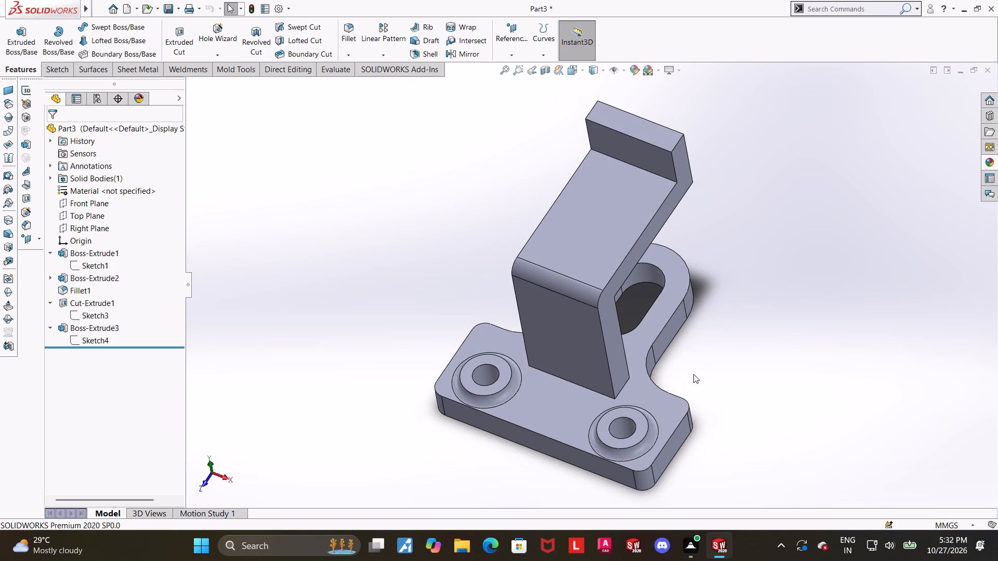
scroll(693, 374, "down", 1)
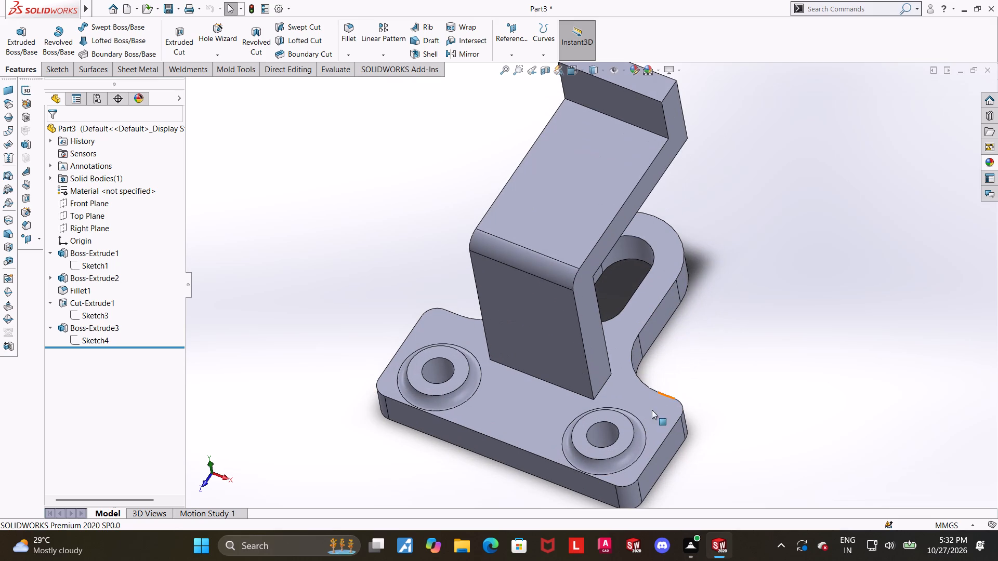
middle_click_drag(650, 424, 652, 391)
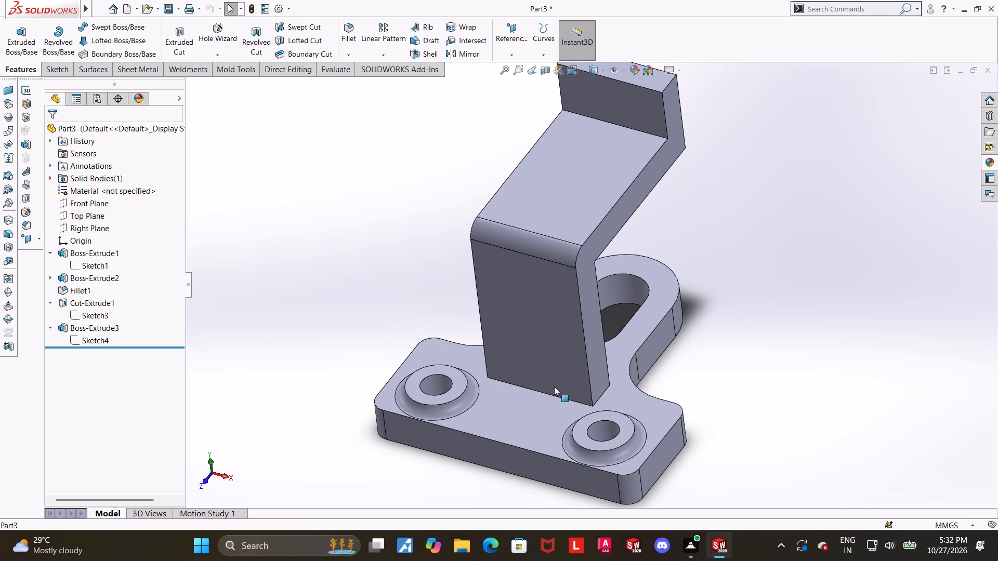
scroll(554, 386, "up", 2)
scroll(554, 386, "down", 2)
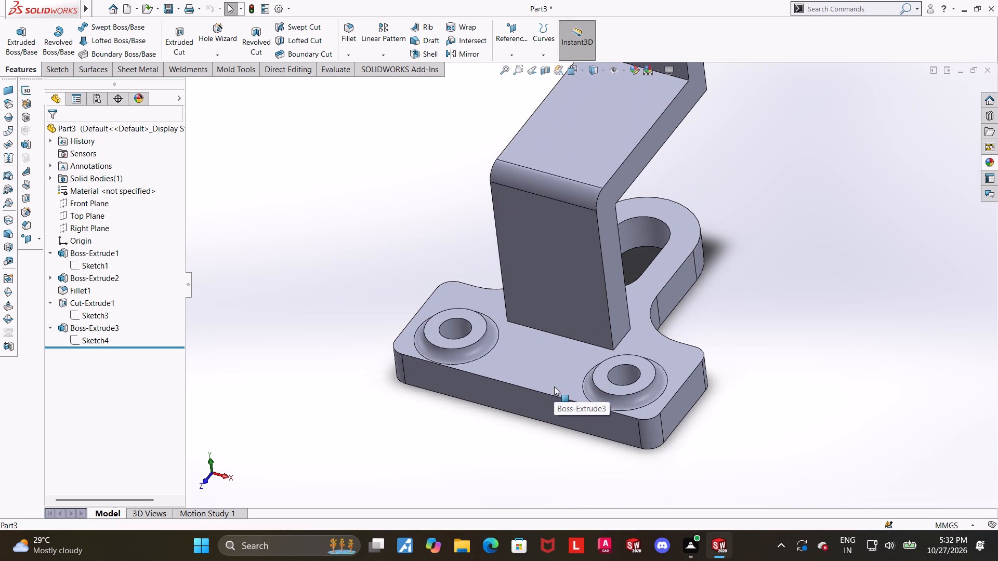
Fillet the two short edges where the upright's narrow side faces meet the base plate with a 10 mm radius.
left_click(352, 29)
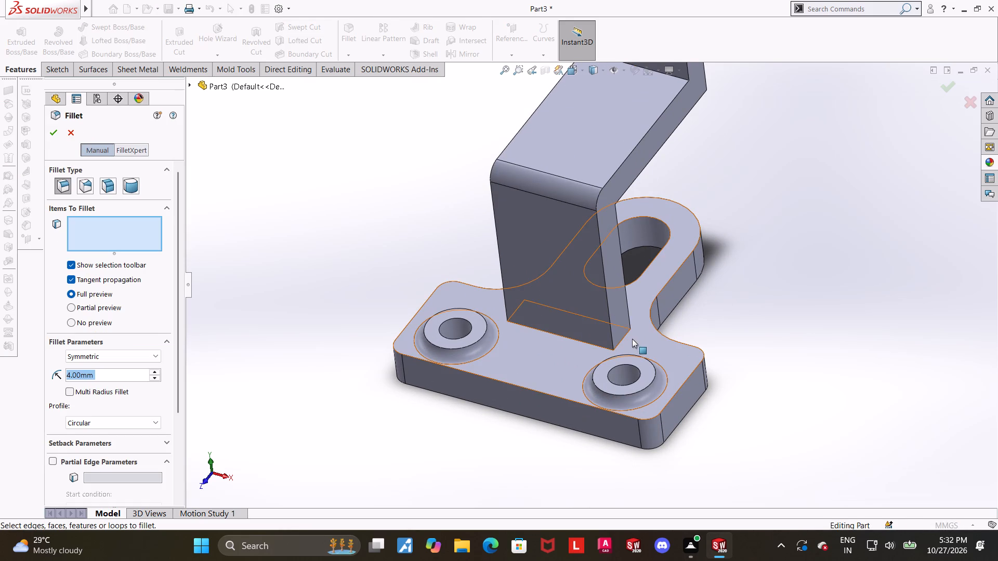
left_click(626, 336)
middle_click_drag(623, 342, 676, 360)
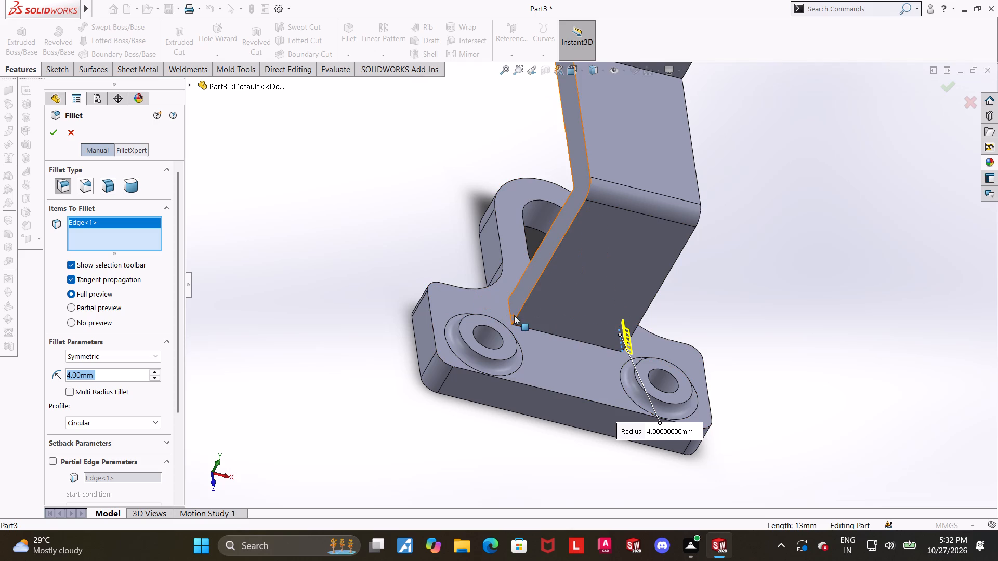
left_click(509, 315)
type("10")
key("Return")
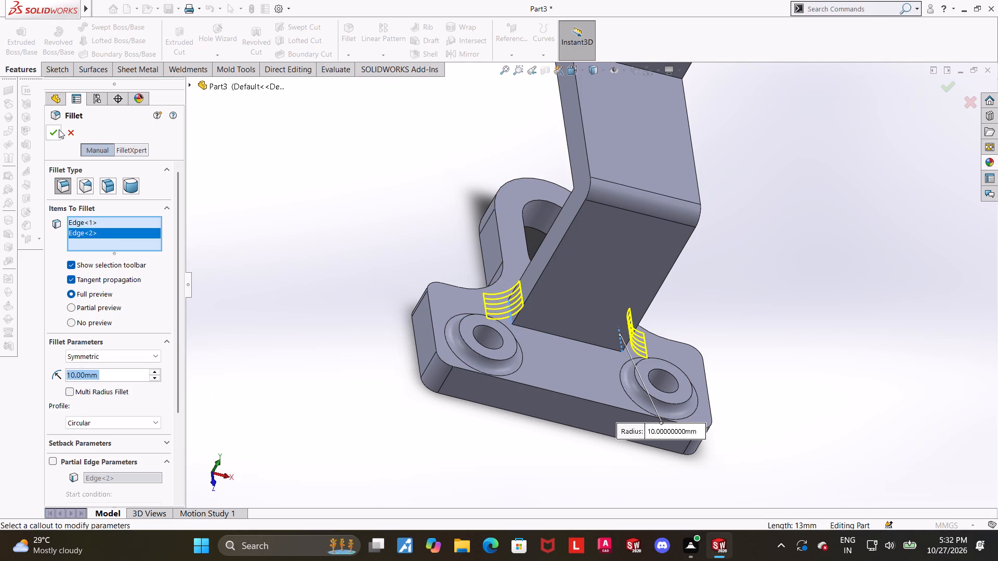
left_click(59, 129)
left_click(847, 338)
Edit the fillet at the foot of the upright and set its radius to 4 mm.
middle_click_drag(835, 336, 782, 285)
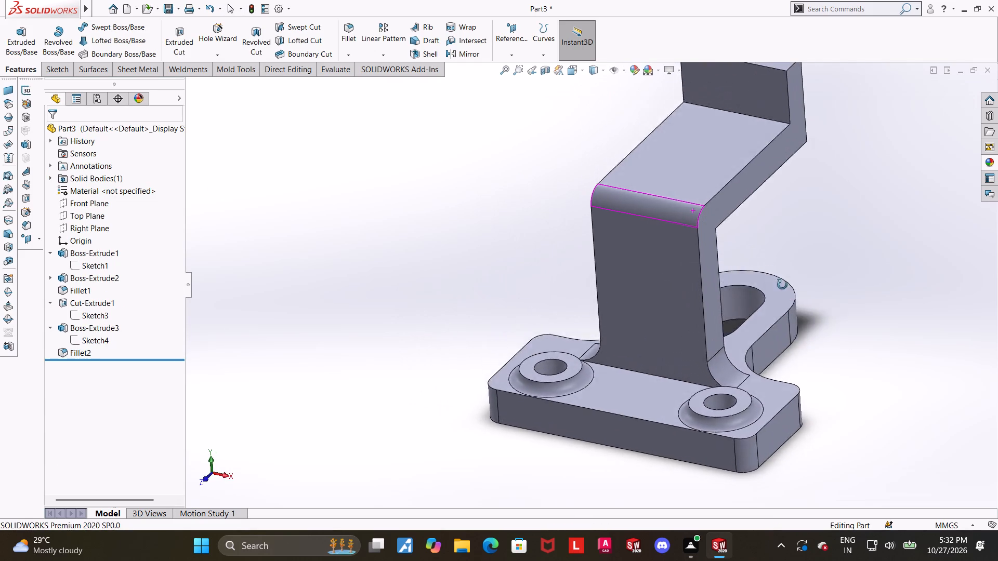
middle_click_drag(782, 285, 779, 310)
scroll(780, 385, "down", 1)
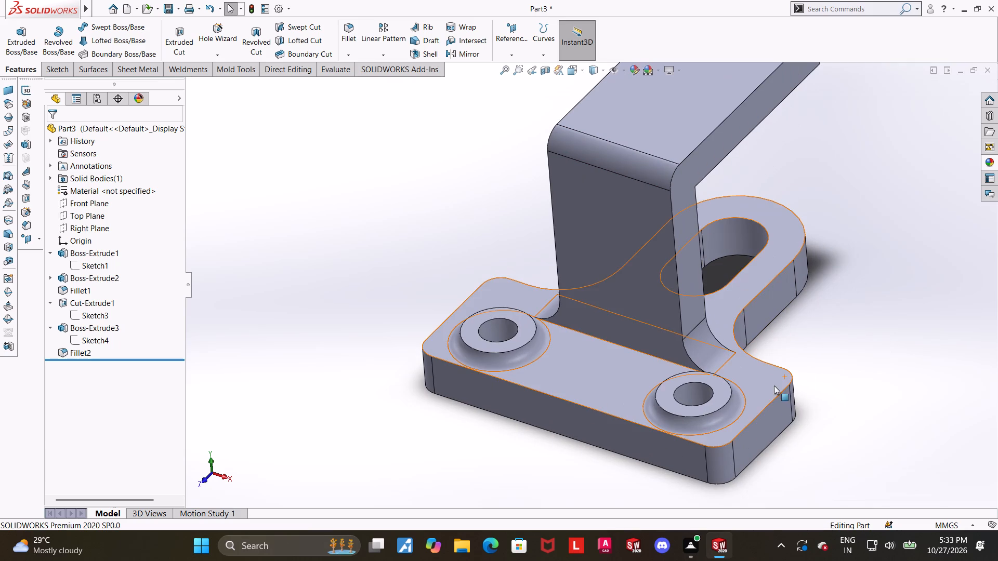
left_click(68, 355)
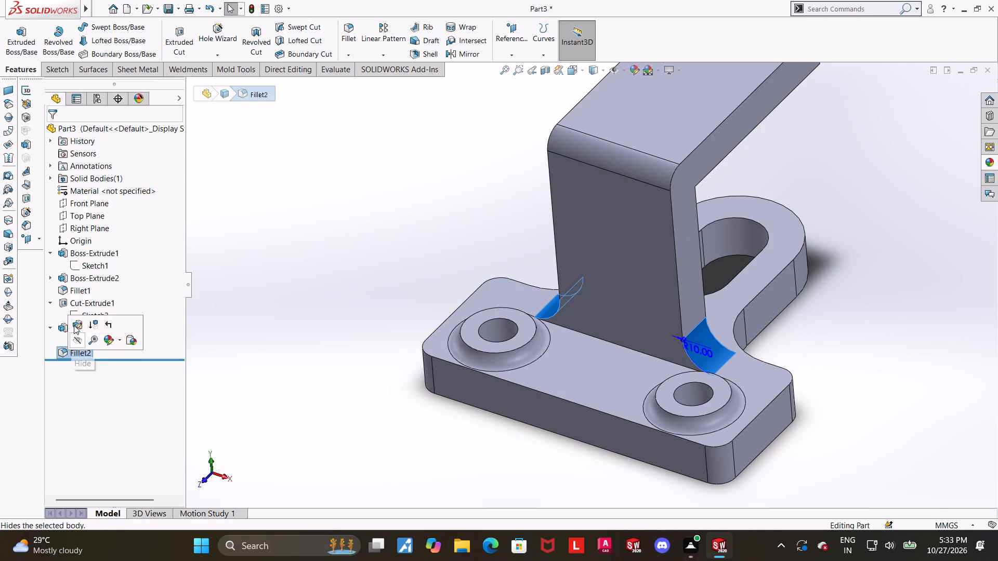
left_click(74, 325)
key("4")
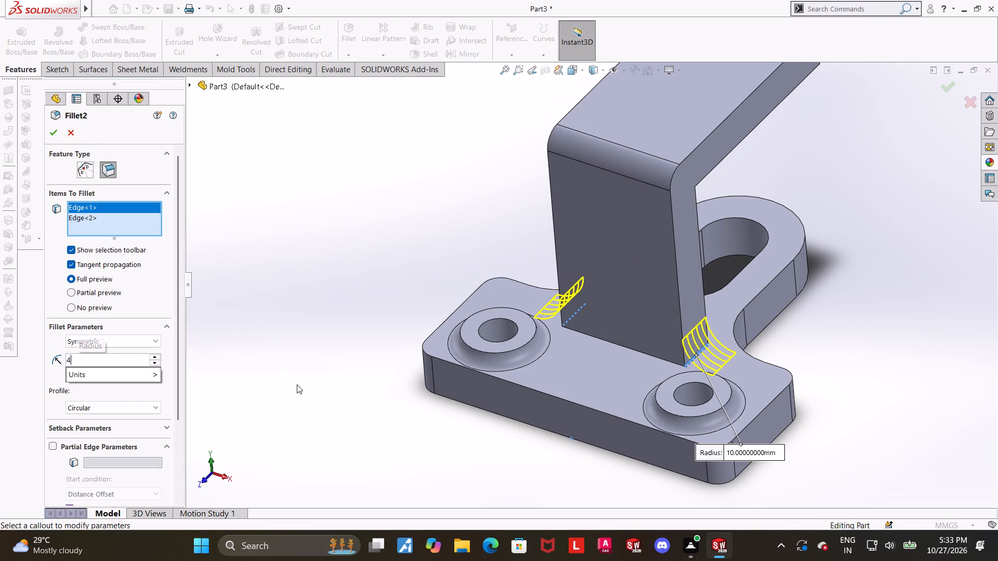
key("Return")
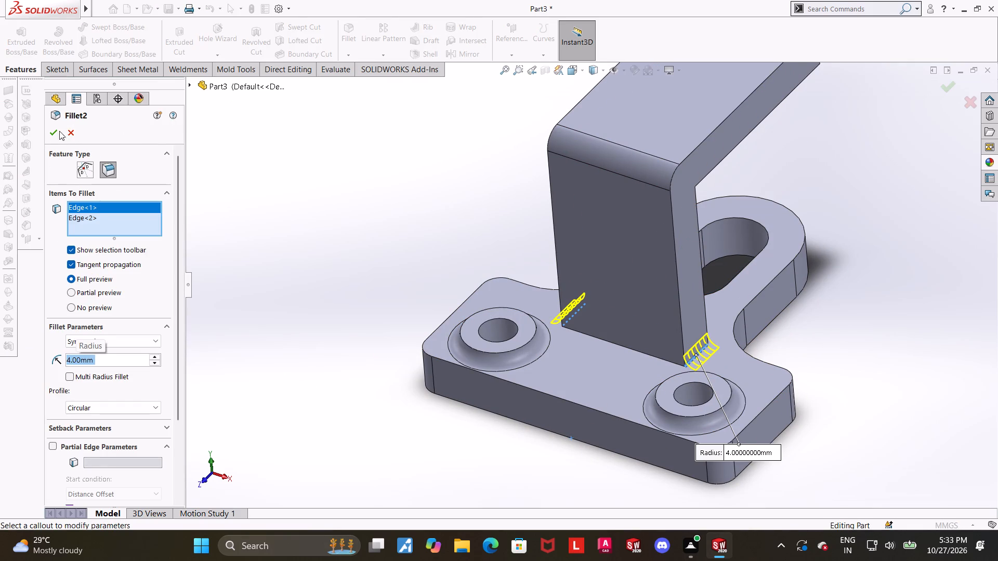
left_click(57, 130)
left_click(496, 249)
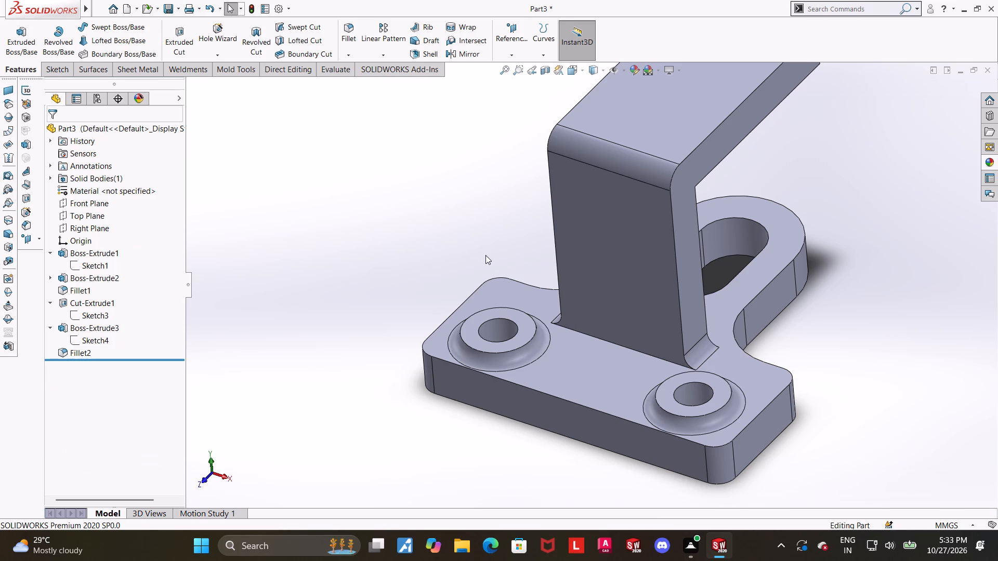
Examine the fillet around the boss and its clearance from the upright's foot and the plate edges.
scroll(699, 249, "up", 1)
left_click(707, 389)
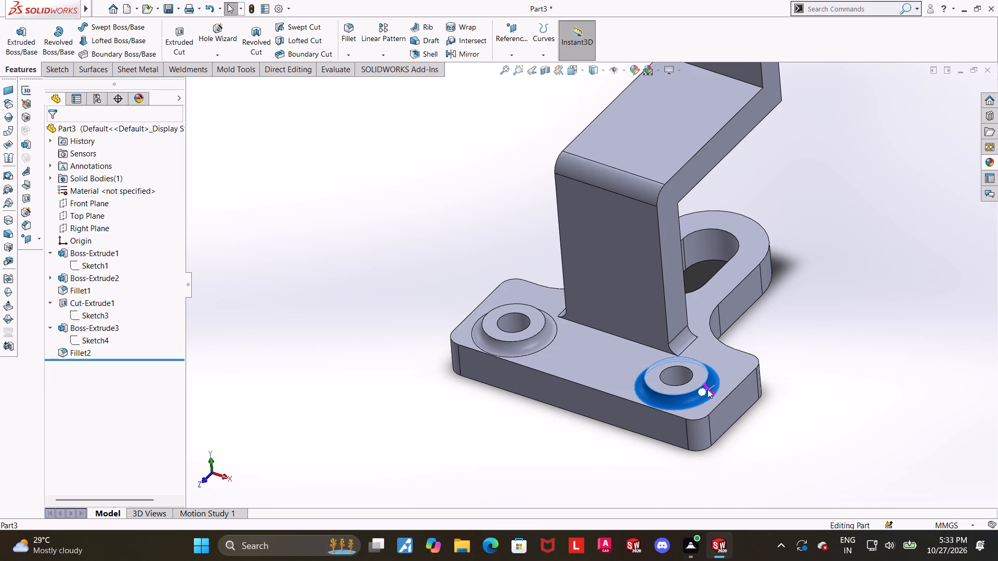
middle_click_drag(731, 400, 691, 359)
scroll(730, 400, "up", 1)
scroll(723, 392, "down", 3)
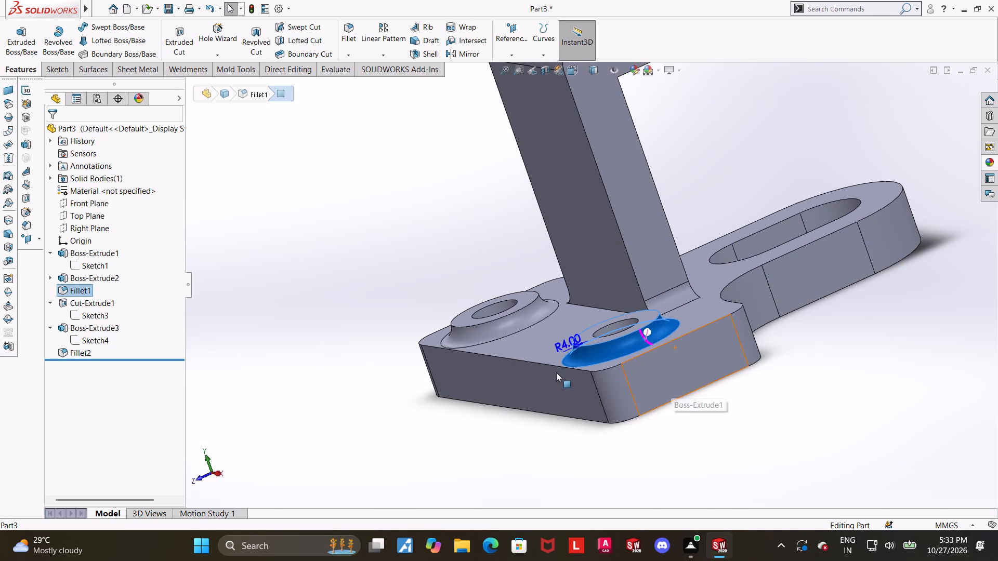
scroll(583, 356, "down", 3)
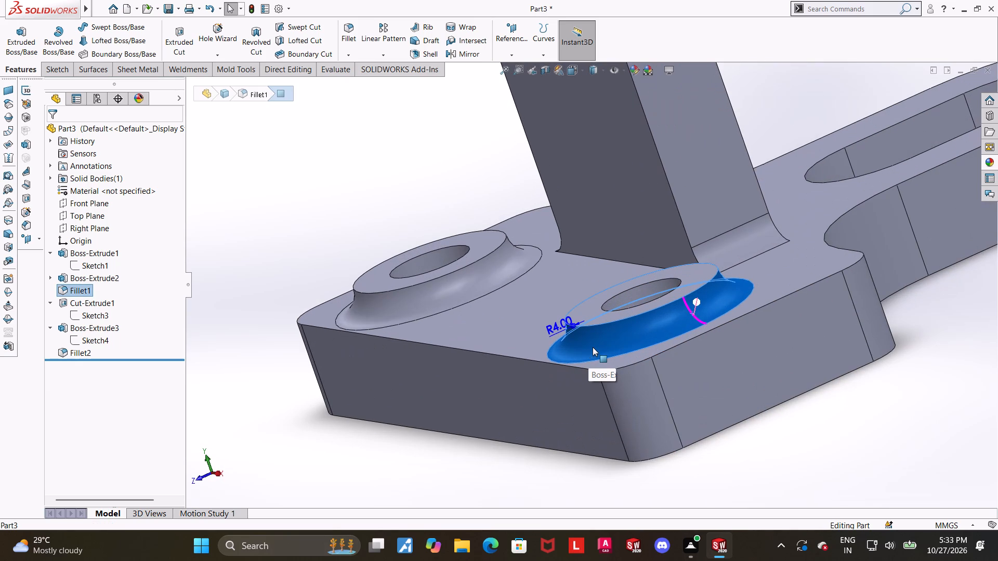
key("Escape")
scroll(593, 347, "up", 1)
middle_click_drag(588, 346, 596, 355)
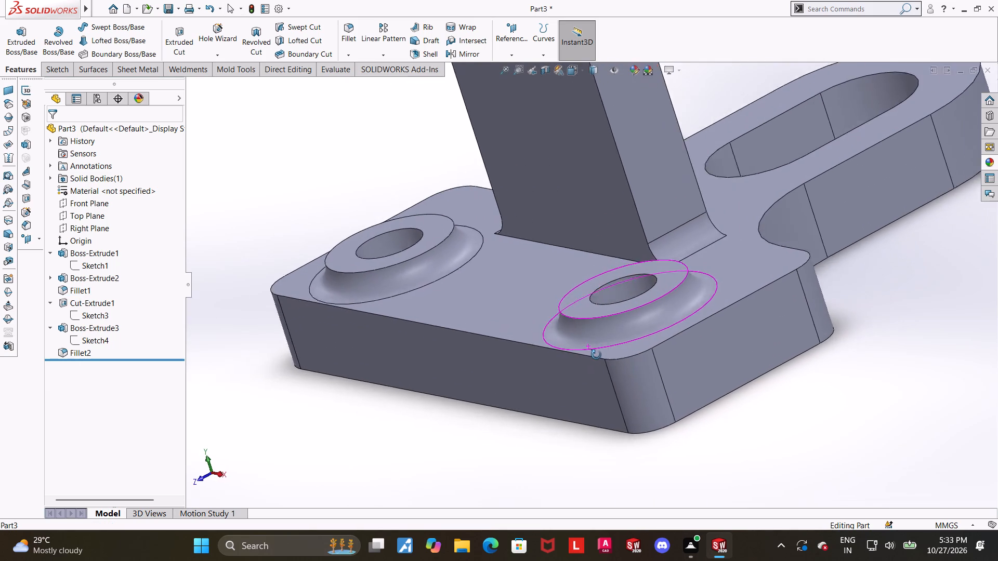
middle_click_drag(596, 355, 629, 368)
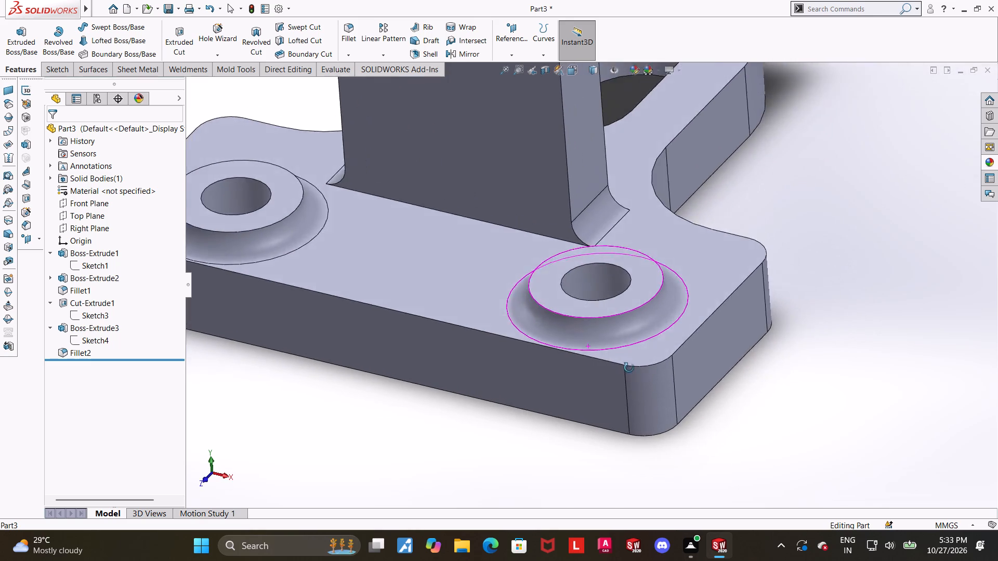
middle_click_drag(629, 368, 622, 359)
scroll(622, 359, "up", 6)
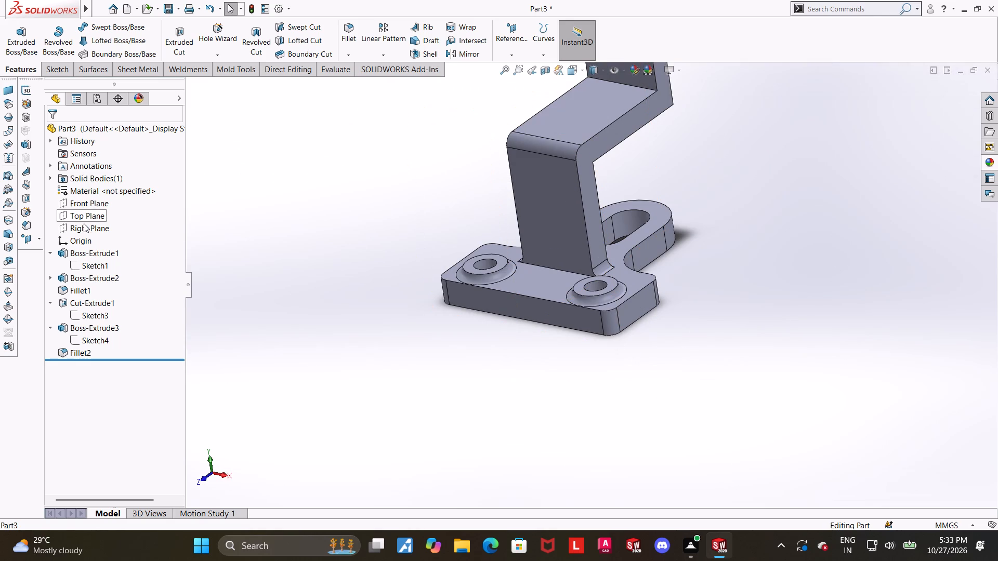
Start a new sketch on the Right Plane and orient the view normal to it.
left_click(84, 228)
left_click(93, 211)
left_click(98, 360)
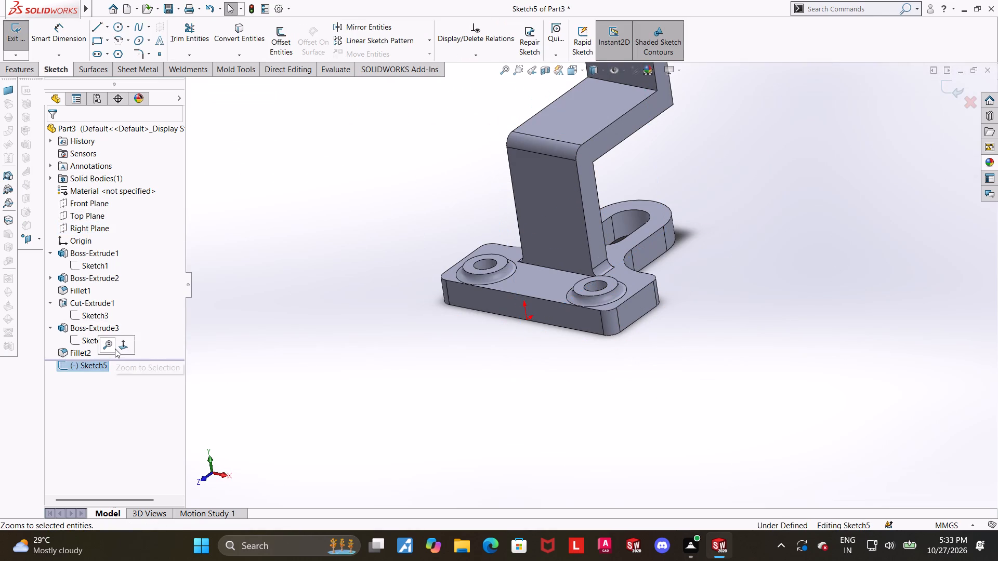
left_click(115, 348)
left_click(108, 363)
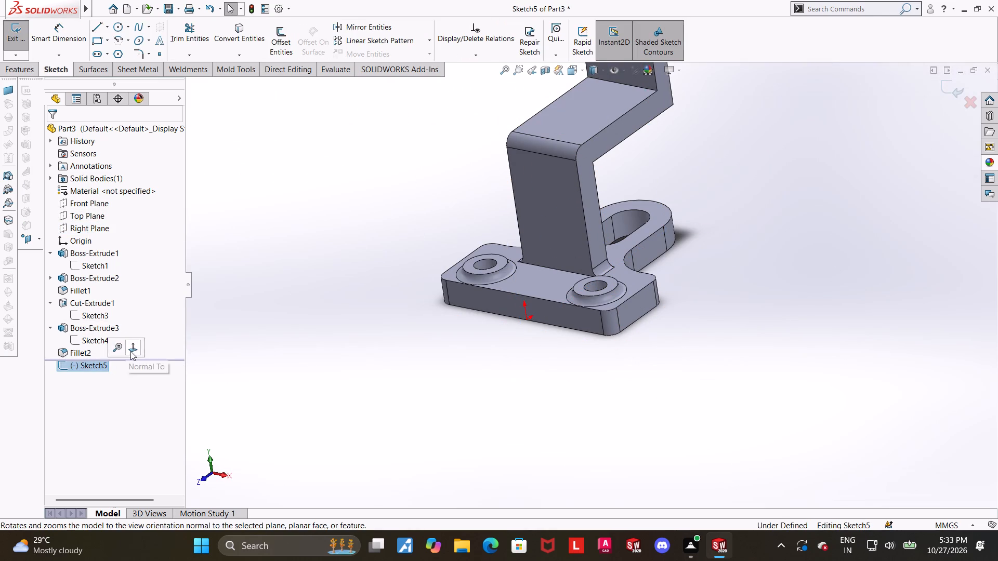
left_click(130, 351)
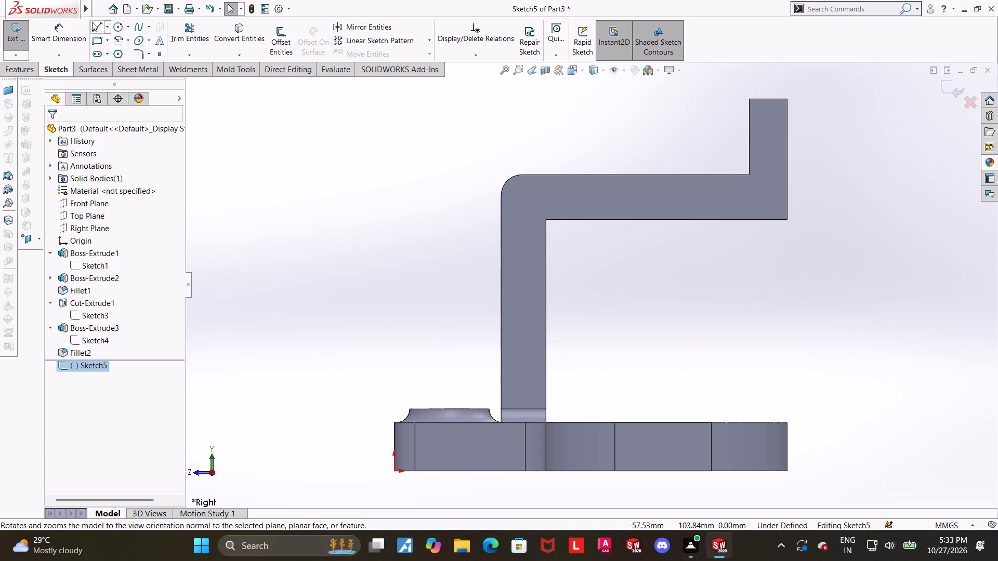
Sketch a sloped line from the base plate's upper outer corner to the upright's outer face, about 50 mm above the plate.
left_click(92, 22)
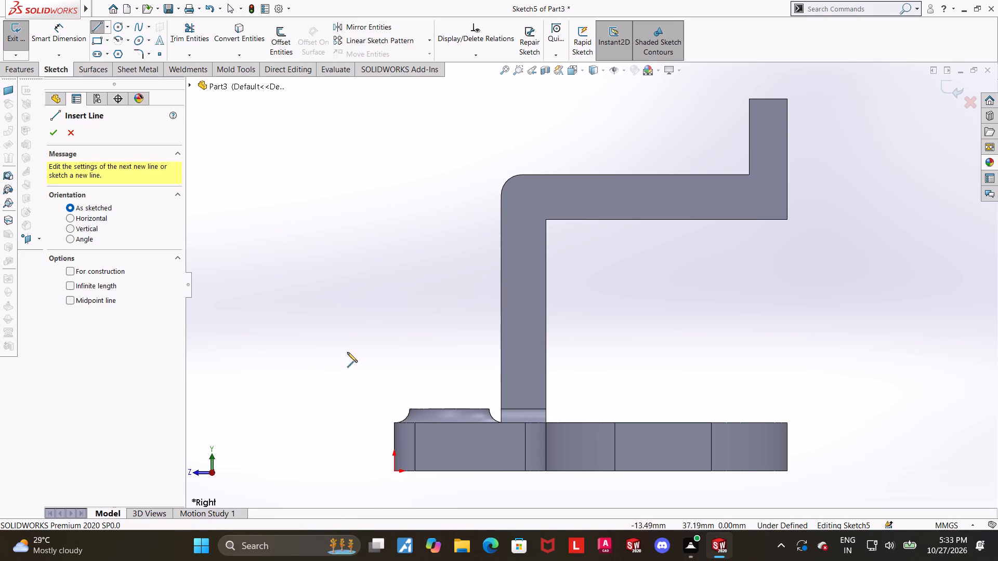
left_click(393, 423)
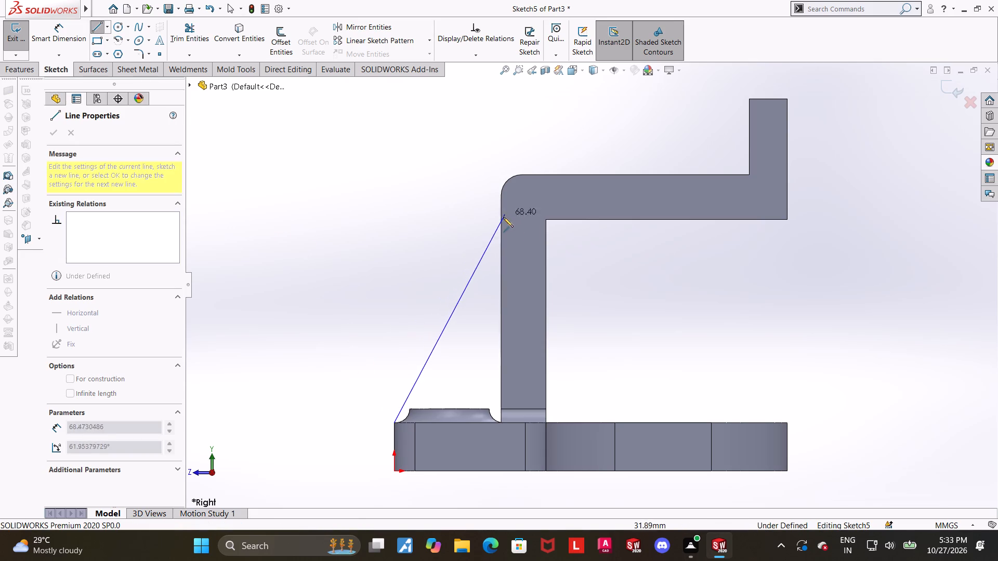
left_click(500, 251)
key("Escape")
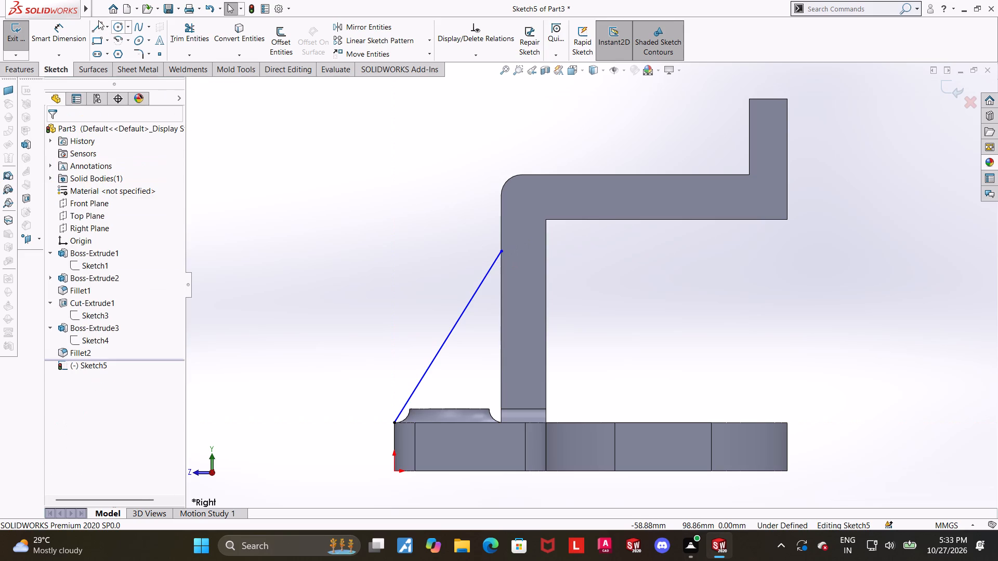
Dimension the line's upper endpoint 50 mm above the plate's top face and exit the sketch.
left_click(71, 24)
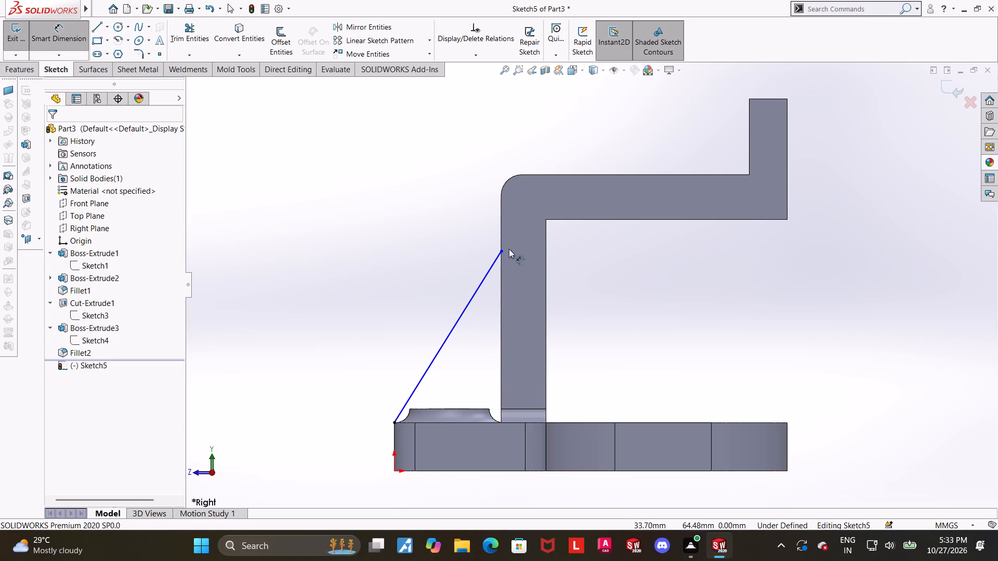
left_click(502, 249)
left_click(591, 422)
left_click(613, 367)
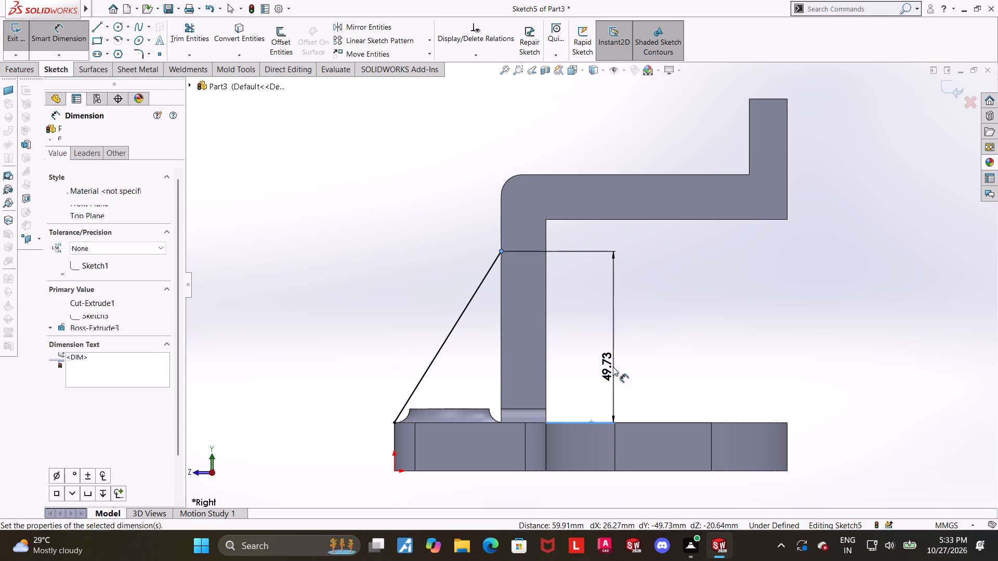
type("50")
key("Return")
key("Escape")
key("Escape")
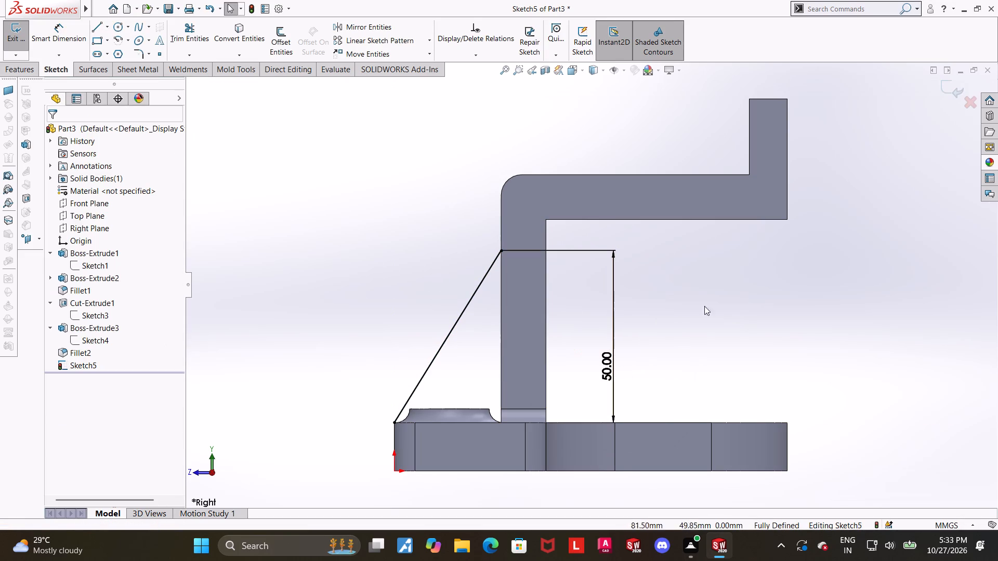
left_click(763, 300)
middle_click_drag(785, 247, 814, 273)
left_click(948, 84)
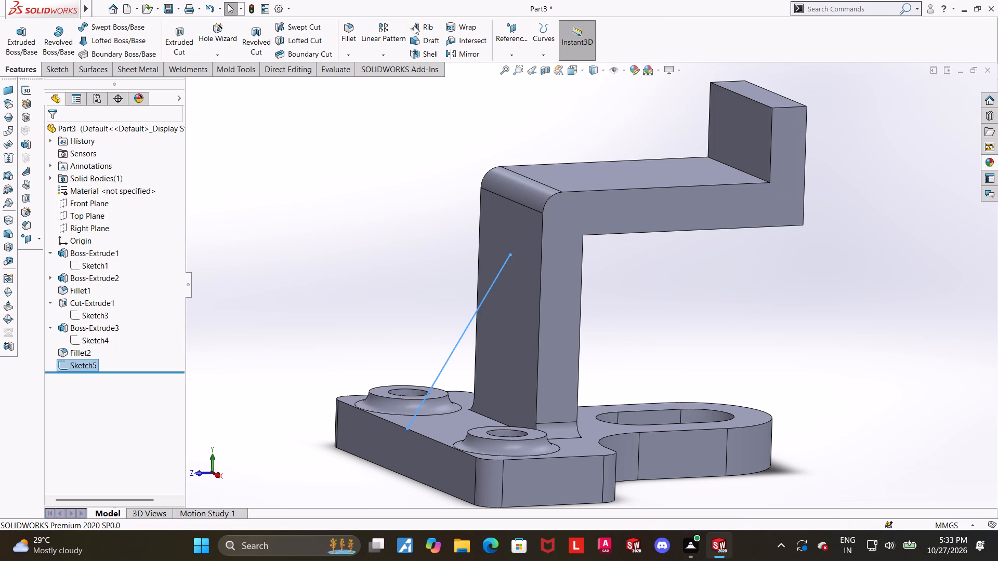
Create a rib from the sloped line with 8 mm thickness on both sides of the sketch.
left_click(414, 25)
left_click(113, 196)
left_click_drag(119, 198, 19, 198)
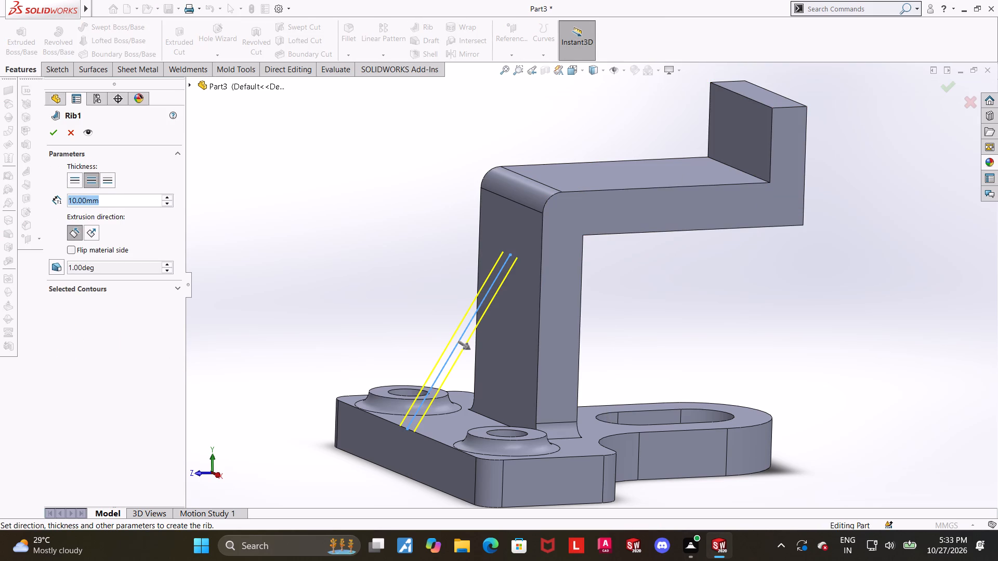
left_click_drag(19, 198, 18, 198)
key("8")
key("Return")
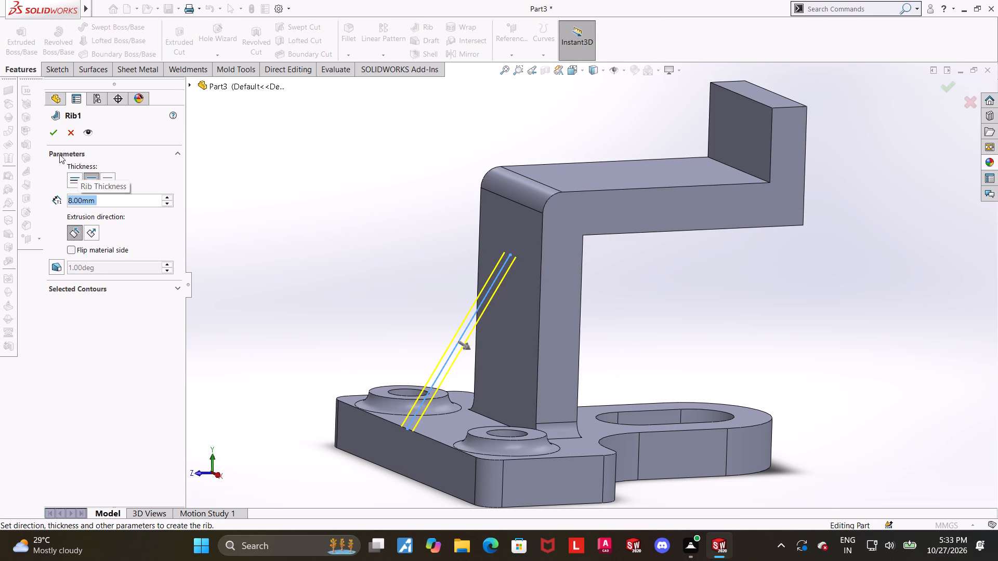
left_click(56, 137)
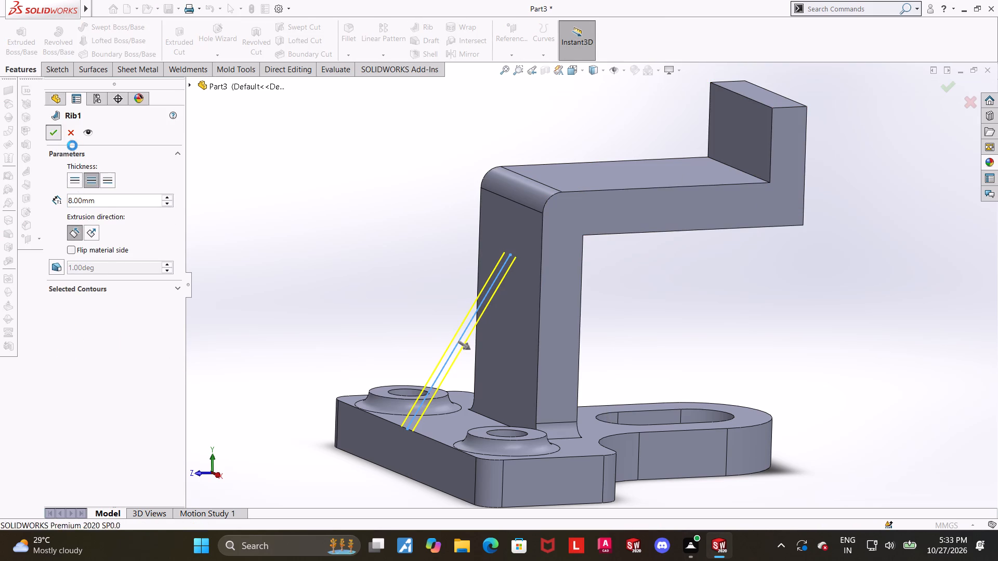
left_click(310, 210)
Edit the rib's sketch, delete the lower endpoint's coincident relation and move that endpoint inward to about 26 mm from the upright.
scroll(401, 348, "down", 1)
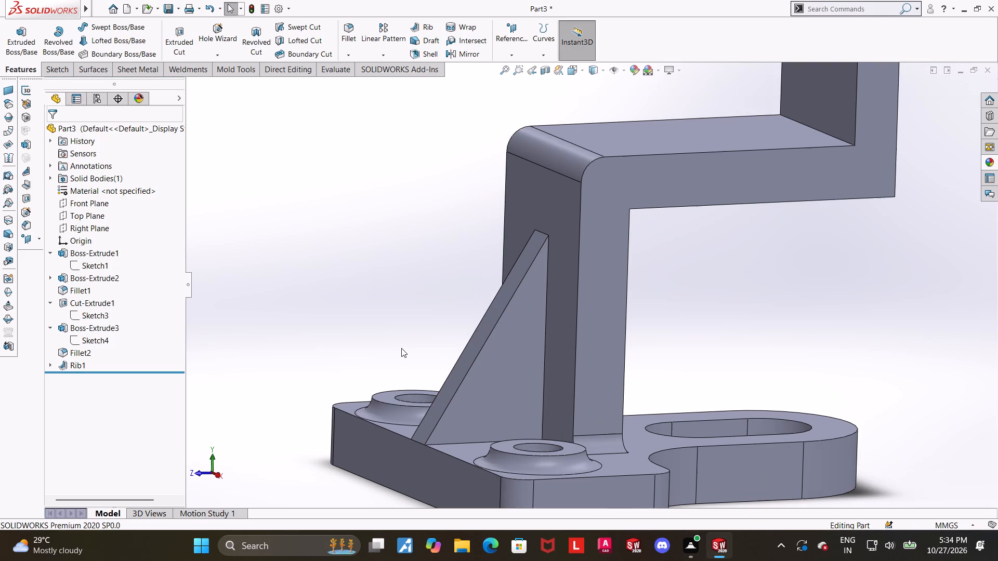
middle_click(401, 350)
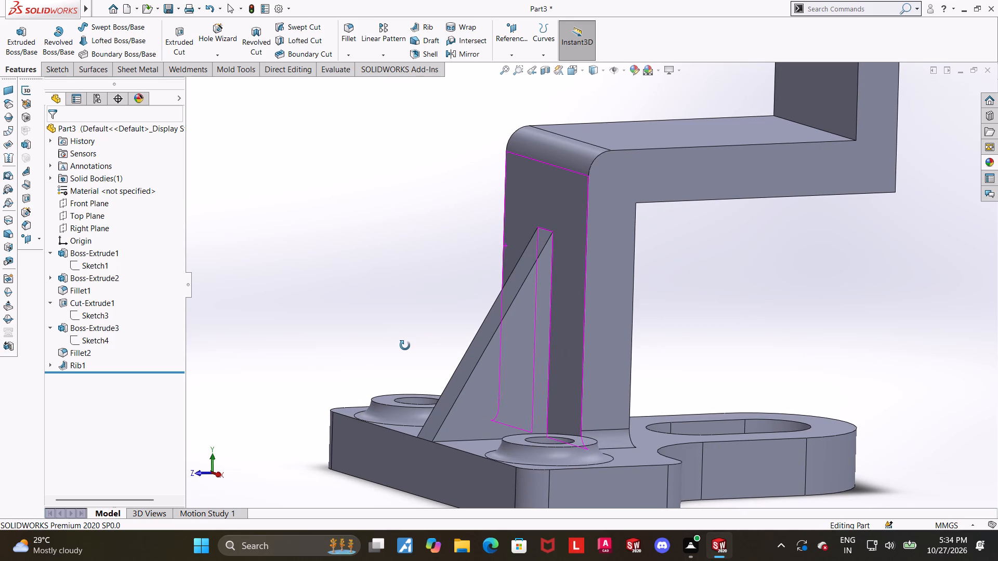
left_click(53, 367)
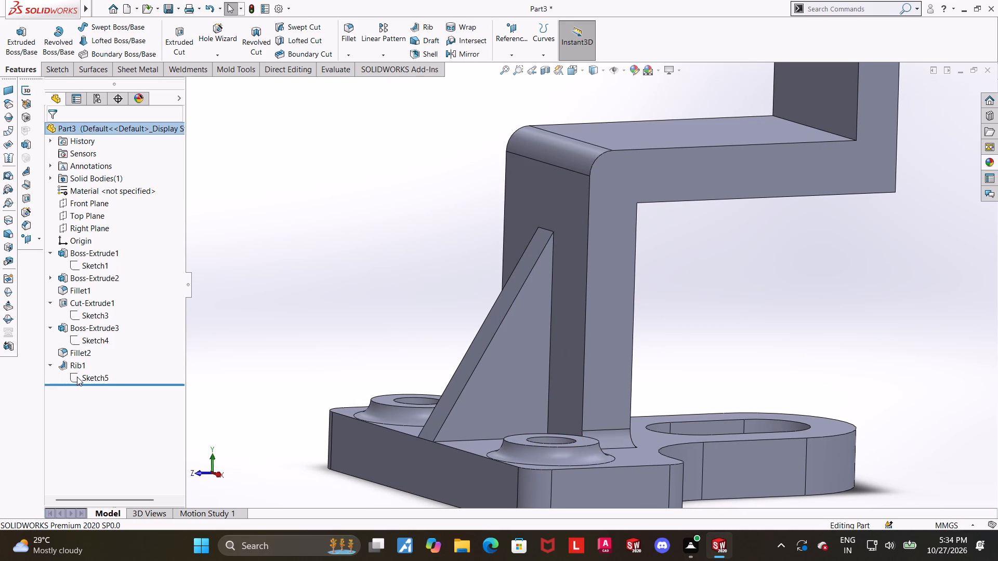
left_click(77, 377)
left_click(83, 344)
left_click(95, 381)
left_click(116, 368)
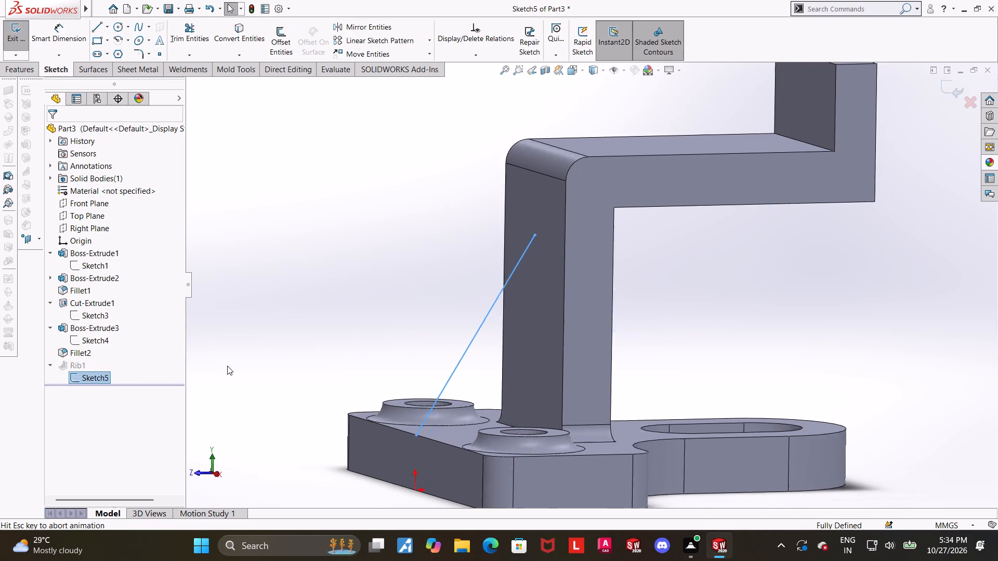
left_click(374, 420)
scroll(480, 407, "down", 3)
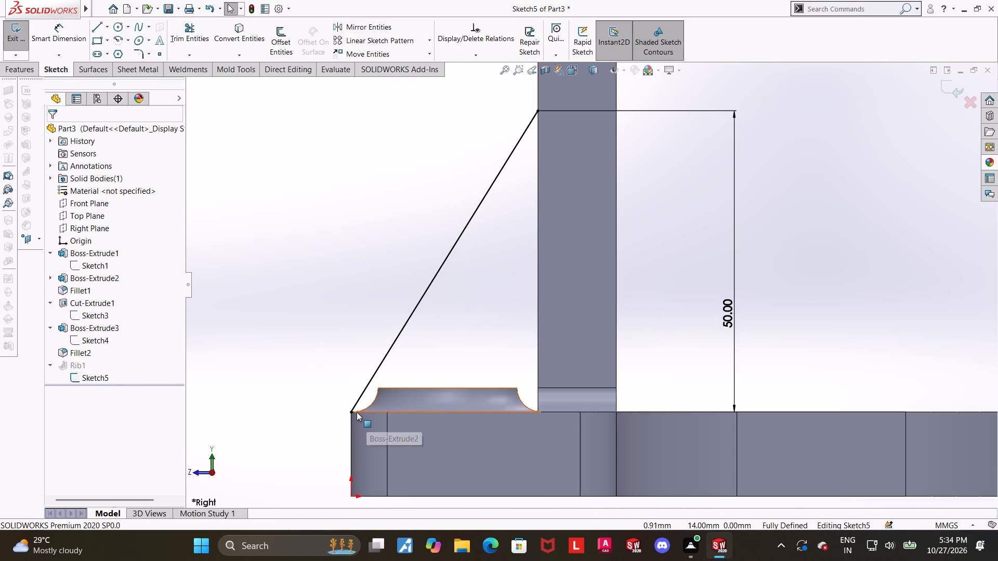
right_click(352, 412)
left_click(326, 411)
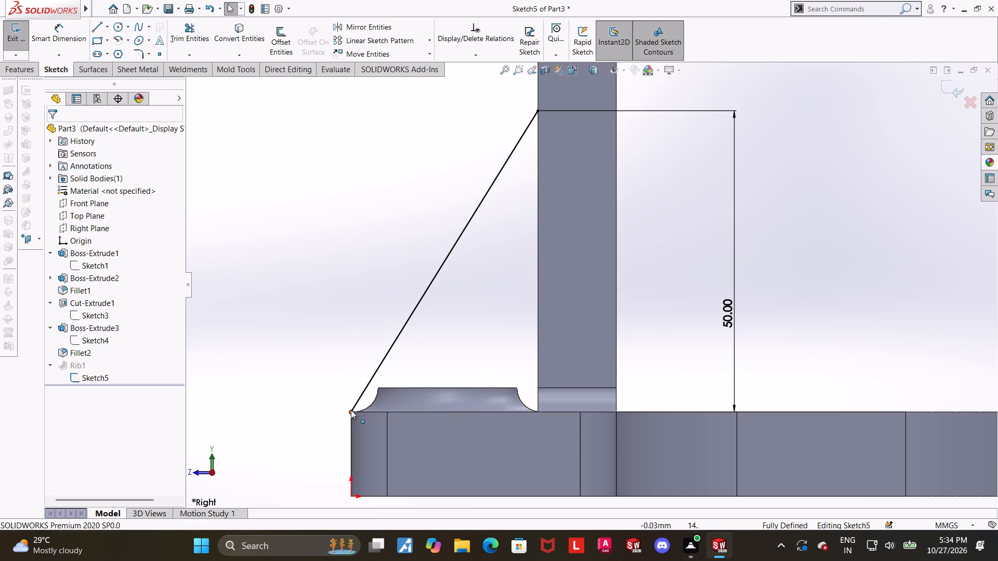
left_click(351, 410)
right_click(351, 418)
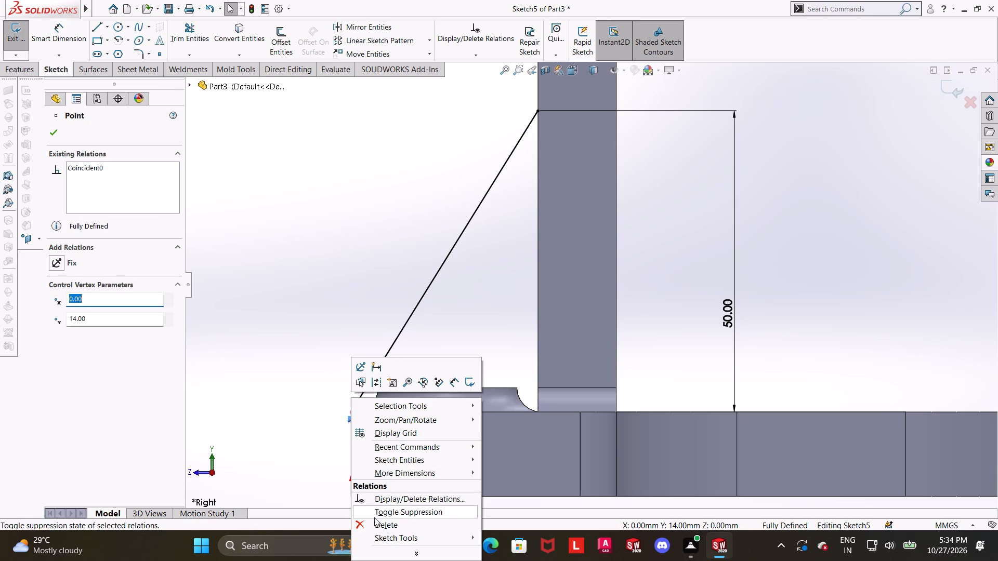
left_click(374, 522)
left_click_drag(349, 411, 381, 411)
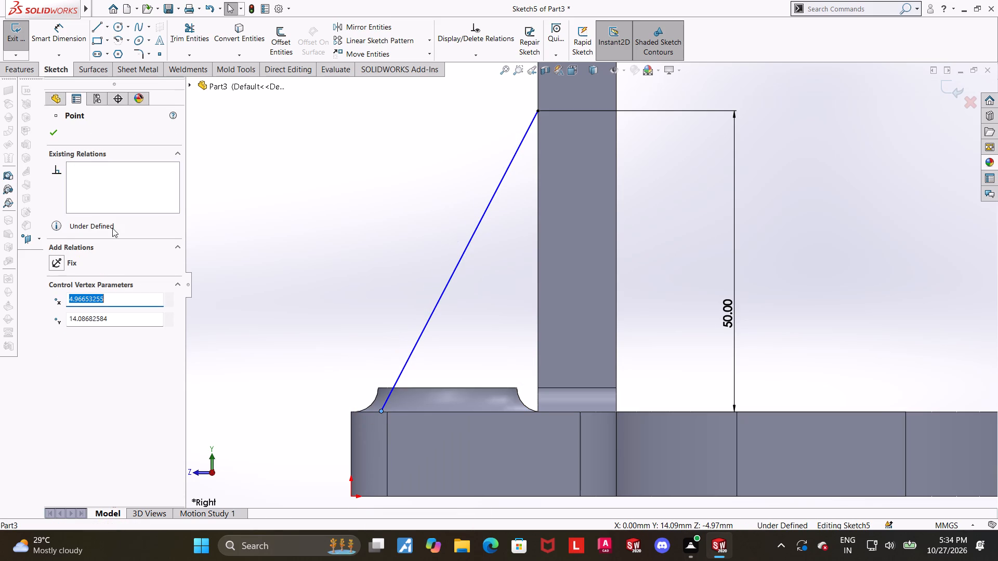
Dimension the horizontal distance from the line's lower endpoint to the upright's outer face as 25 mm.
left_click(65, 45)
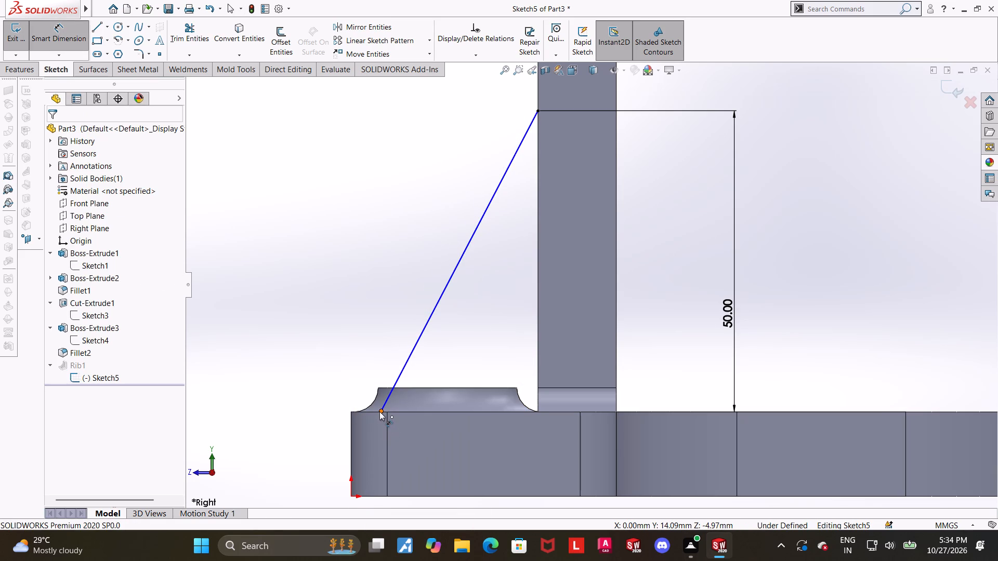
left_click(379, 411)
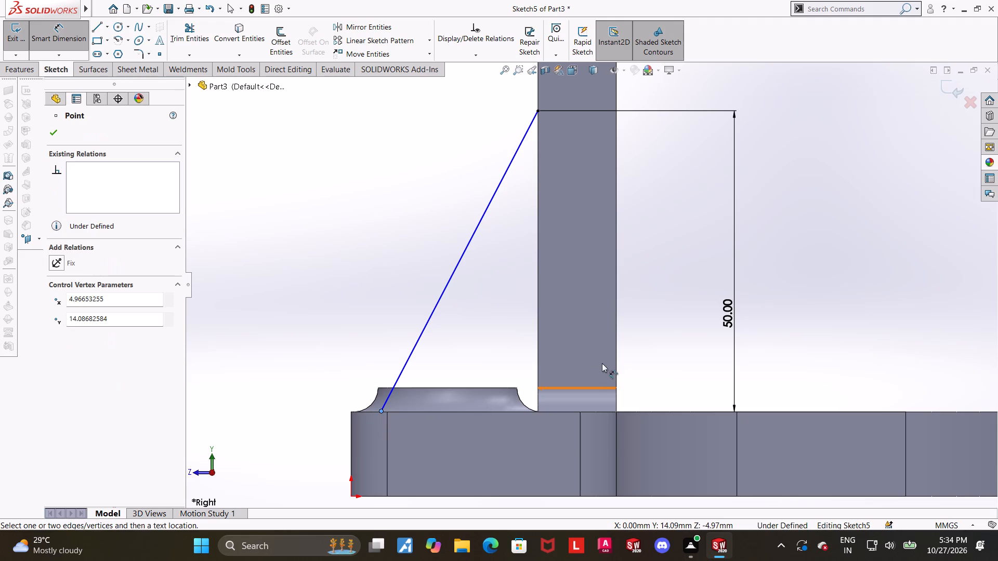
left_click(539, 348)
left_click(457, 256)
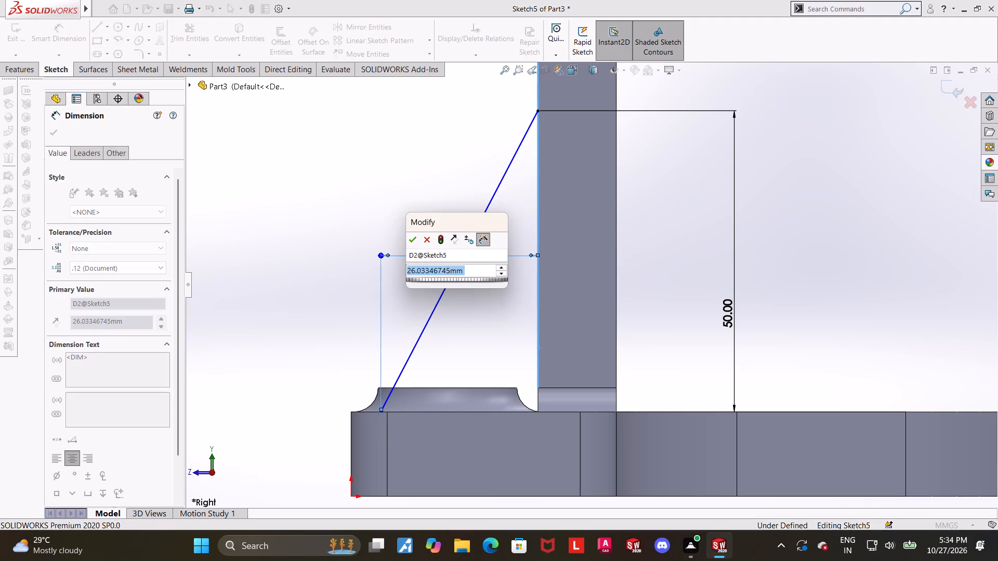
type("25")
key("Return")
key("Escape")
left_click(853, 215)
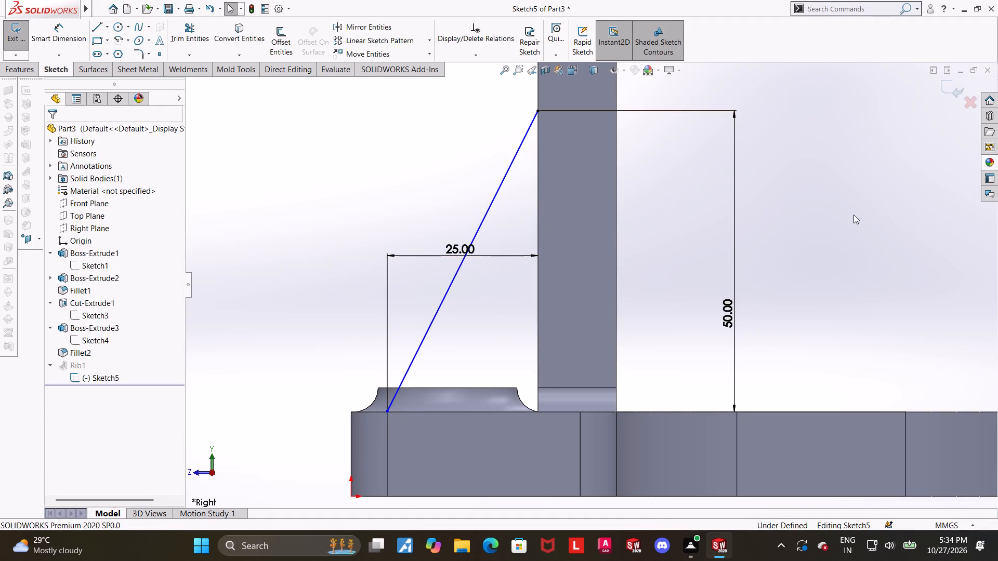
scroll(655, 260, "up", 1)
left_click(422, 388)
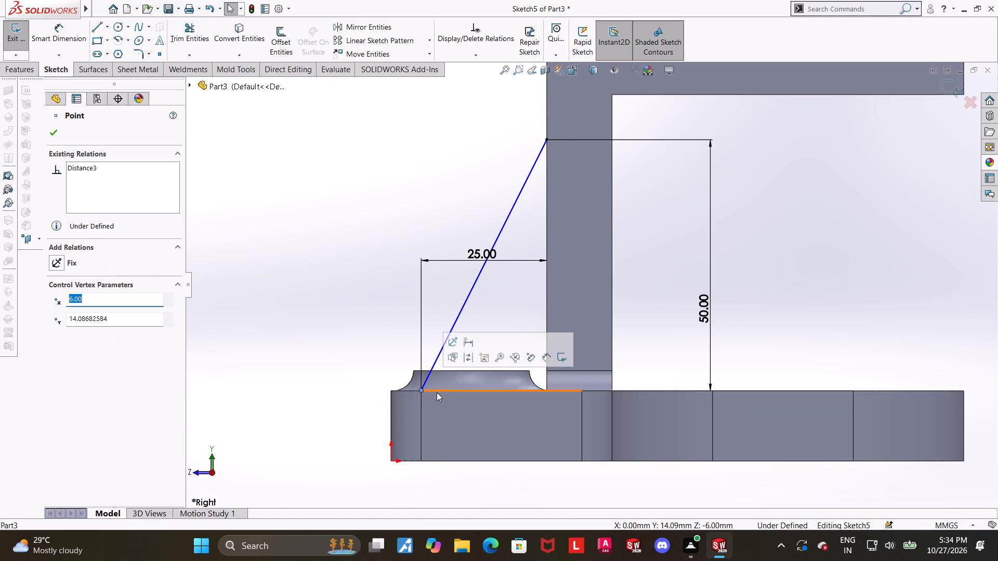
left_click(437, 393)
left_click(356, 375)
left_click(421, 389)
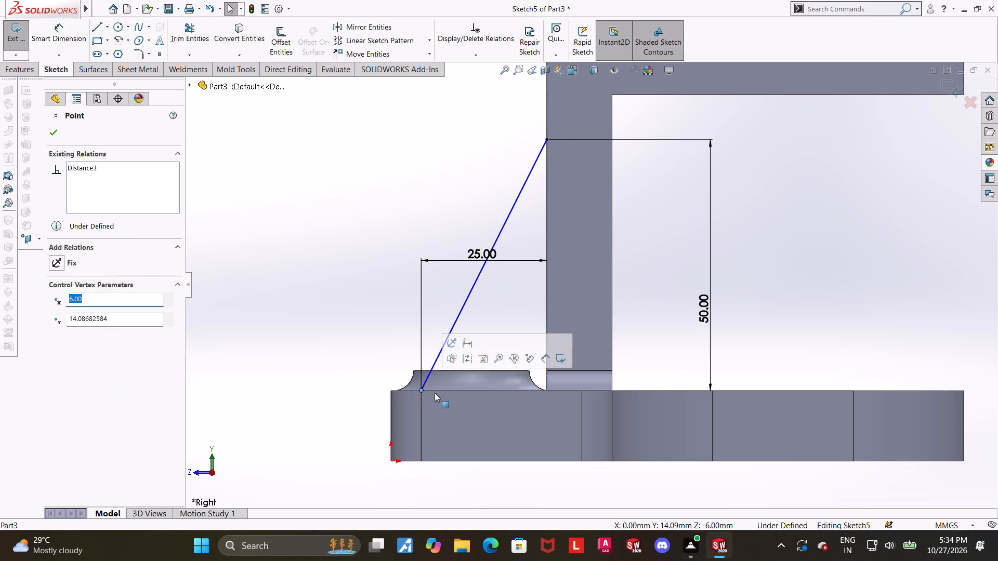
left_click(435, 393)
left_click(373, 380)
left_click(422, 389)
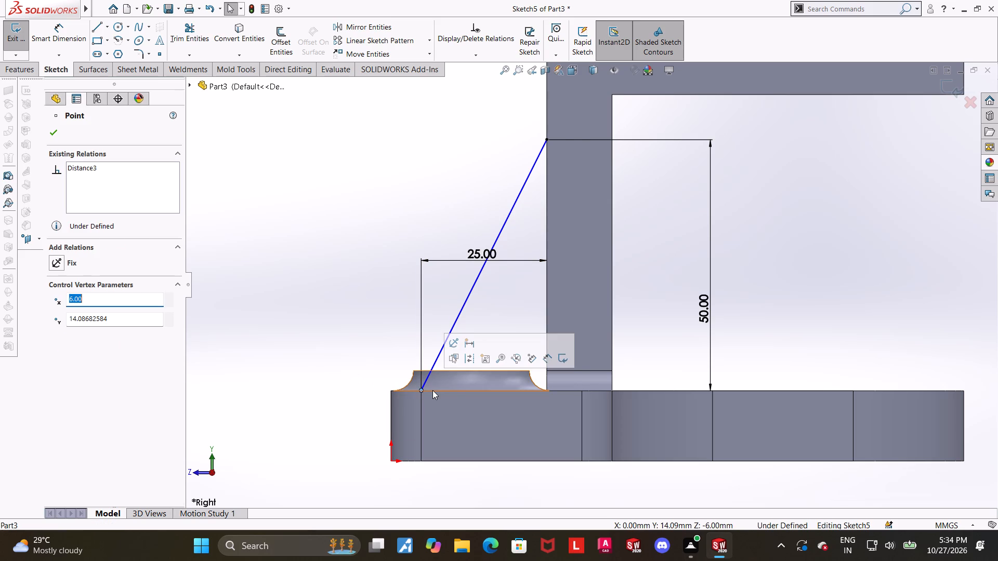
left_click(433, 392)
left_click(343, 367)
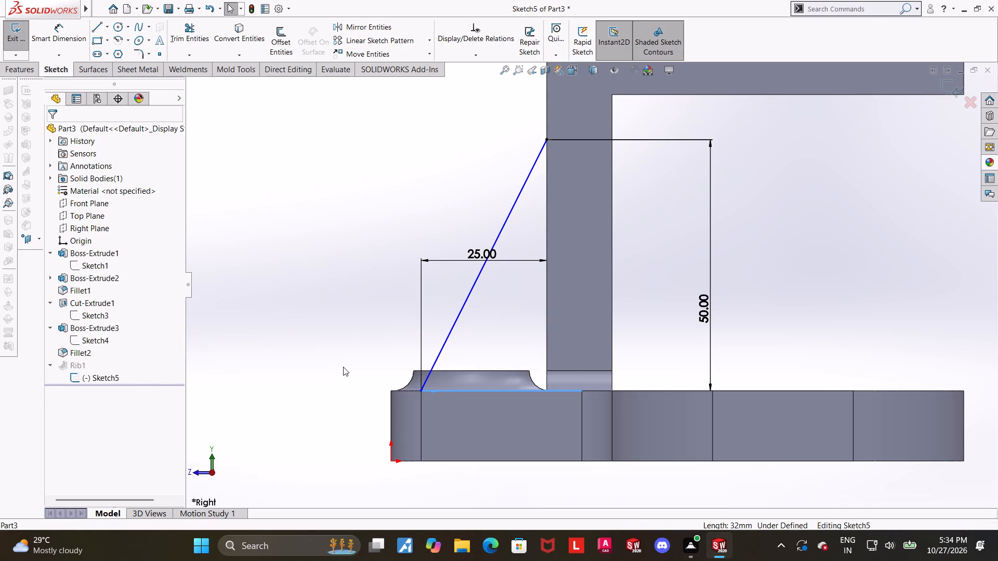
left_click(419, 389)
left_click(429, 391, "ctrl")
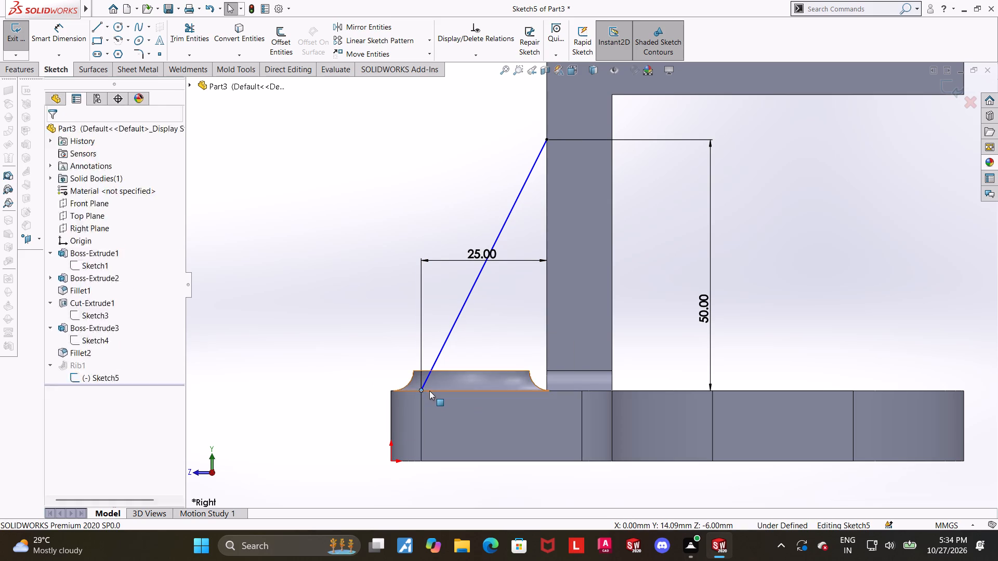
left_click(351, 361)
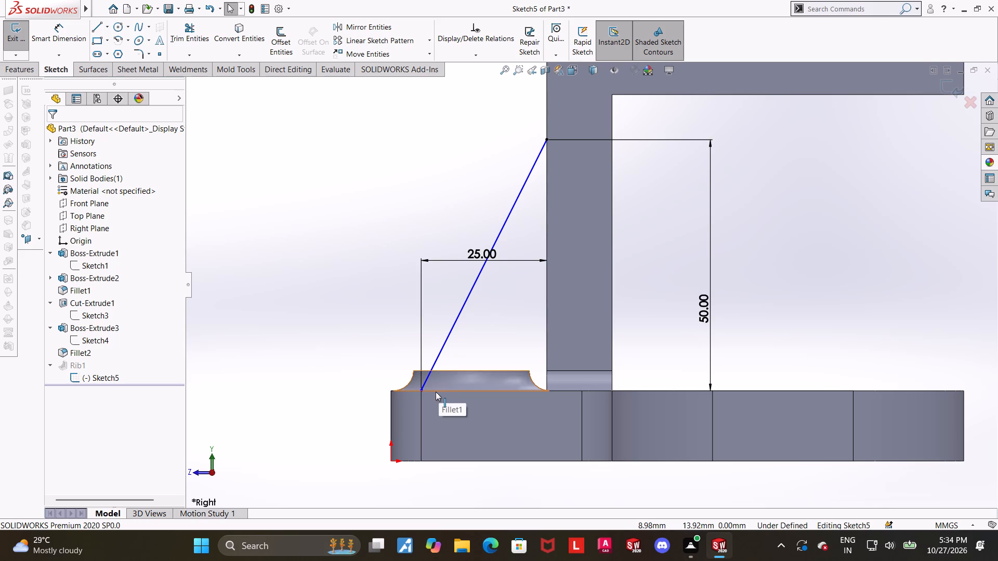
Make the line's lower endpoint coincident with the plate's top edge and exit the sketch.
left_click(435, 392)
left_click(421, 391, "ctrl")
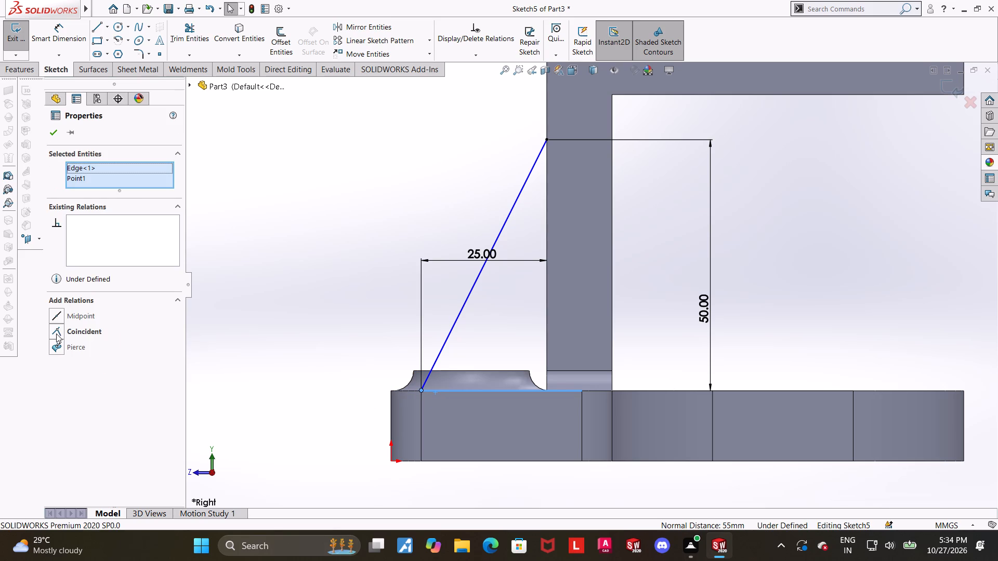
left_click(58, 331)
left_click(315, 288)
left_click(955, 82)
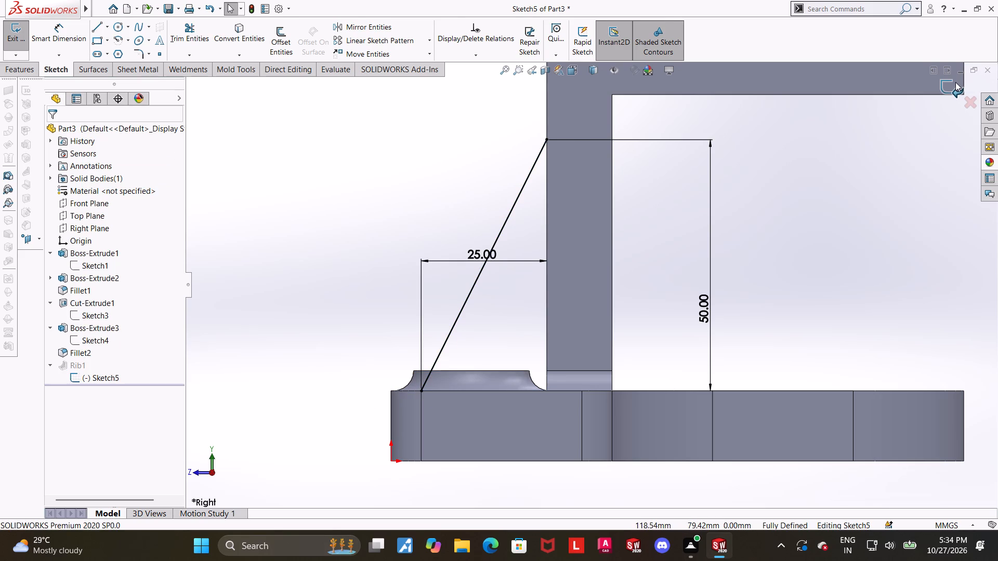
Fillet the short edge where the rib's sloped face meets the base plate with a 10 mm radius.
scroll(678, 243, "up", 3)
middle_click_drag(651, 274, 687, 304)
scroll(558, 350, "down", 2)
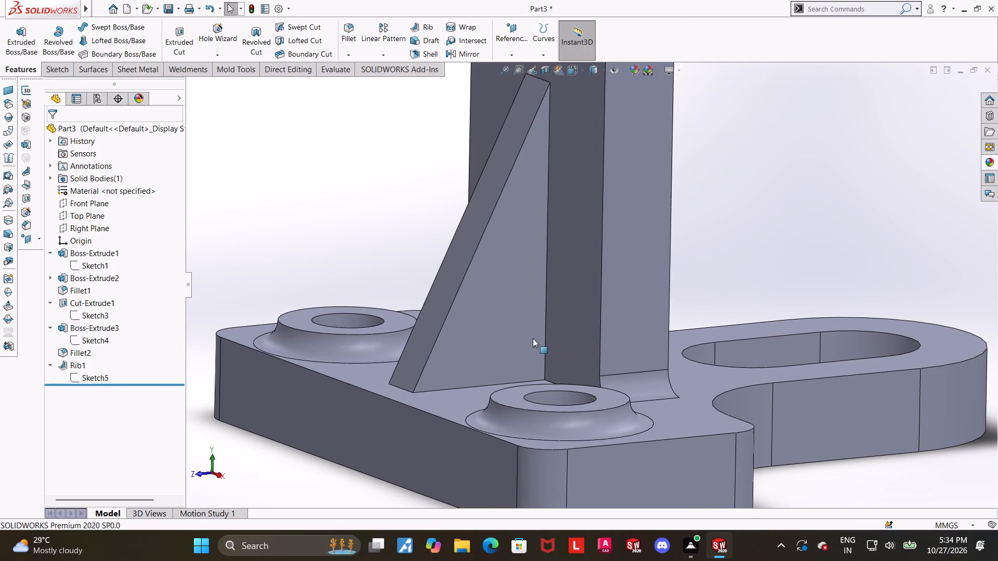
left_click(356, 26)
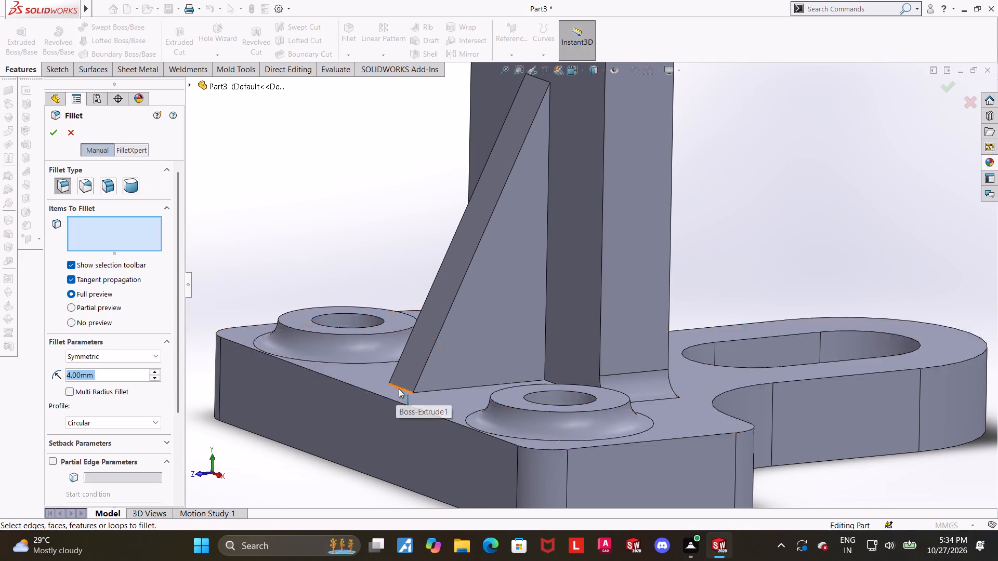
left_click(400, 388)
key("1")
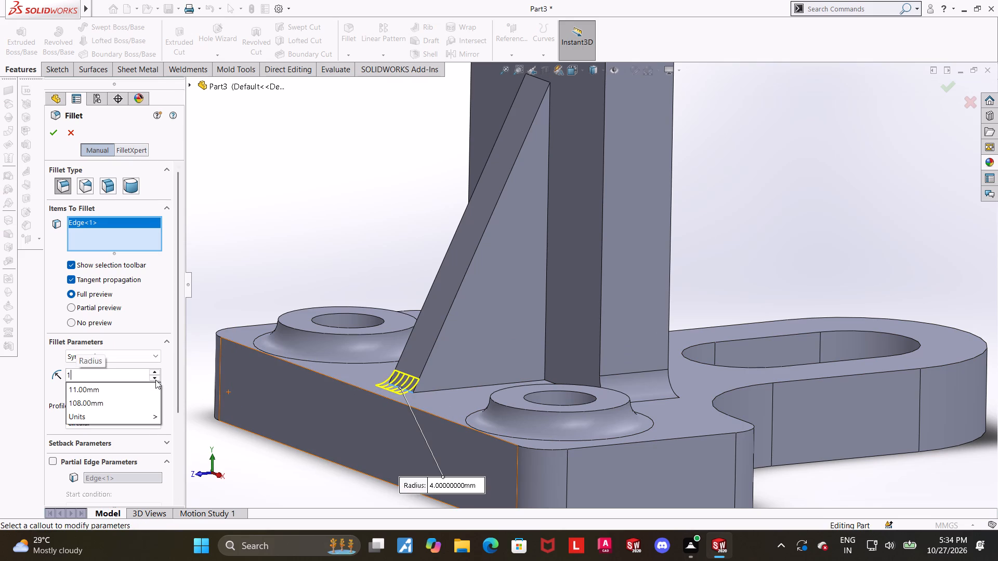
key("0")
key("BackSpace")
key("0")
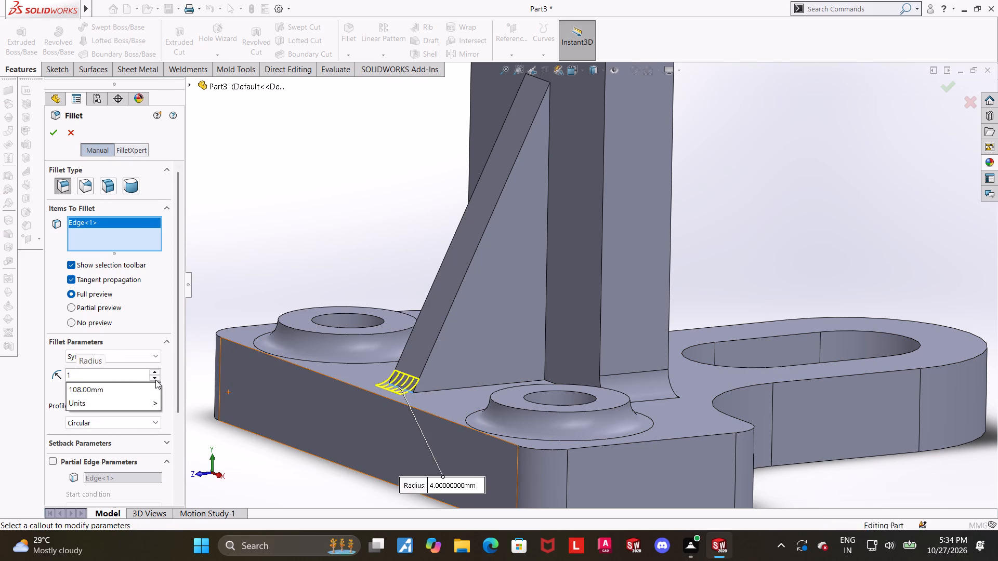
key("Return")
left_click(47, 133)
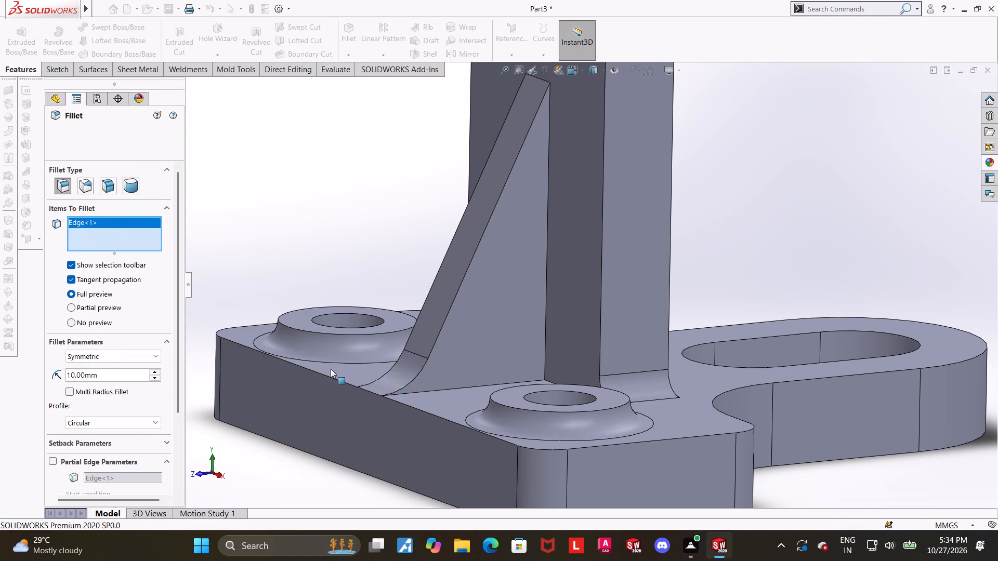
Examine the rib and its base fillet on the bracket in isometric view.
scroll(327, 367, "up", 4)
middle_click_drag(439, 382, 464, 392)
scroll(479, 398, "up", 2)
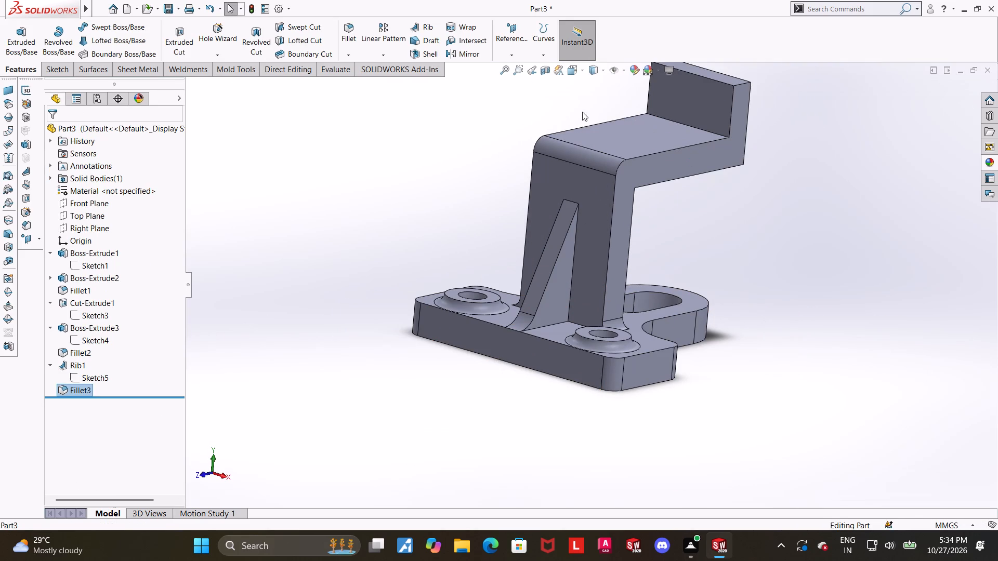
left_click(571, 71)
left_click(479, 282)
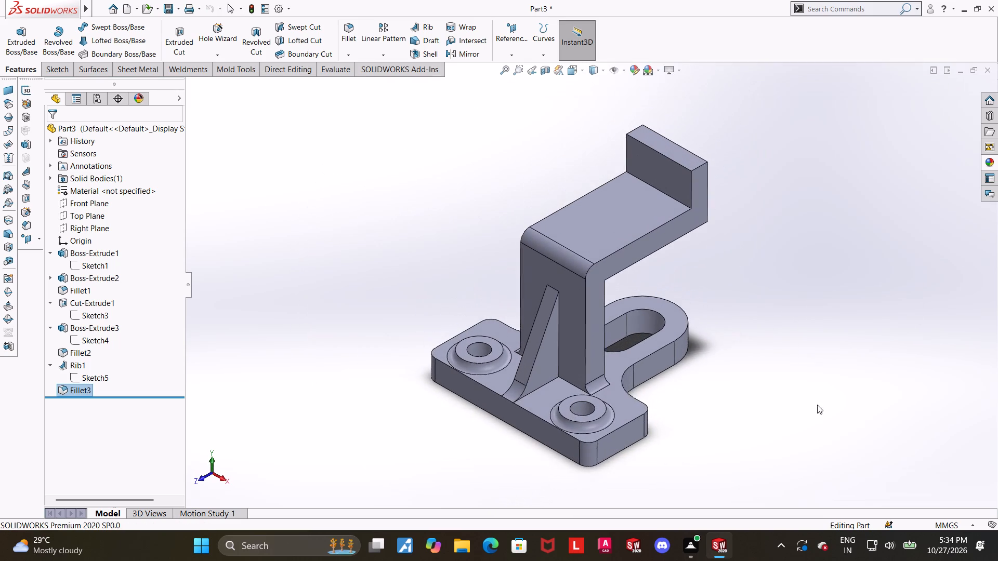
scroll(688, 306, "down", 1)
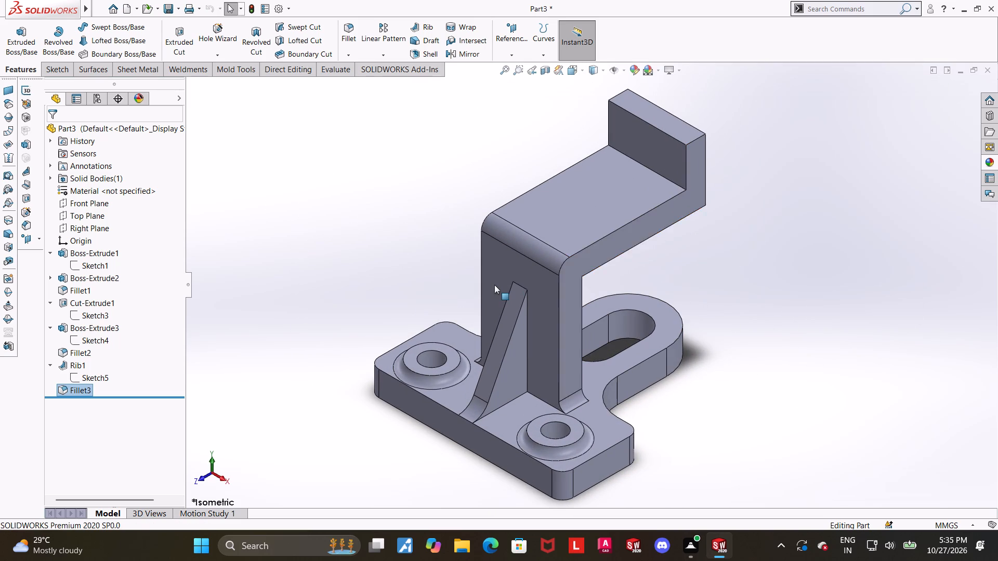
scroll(493, 285, "down", 3)
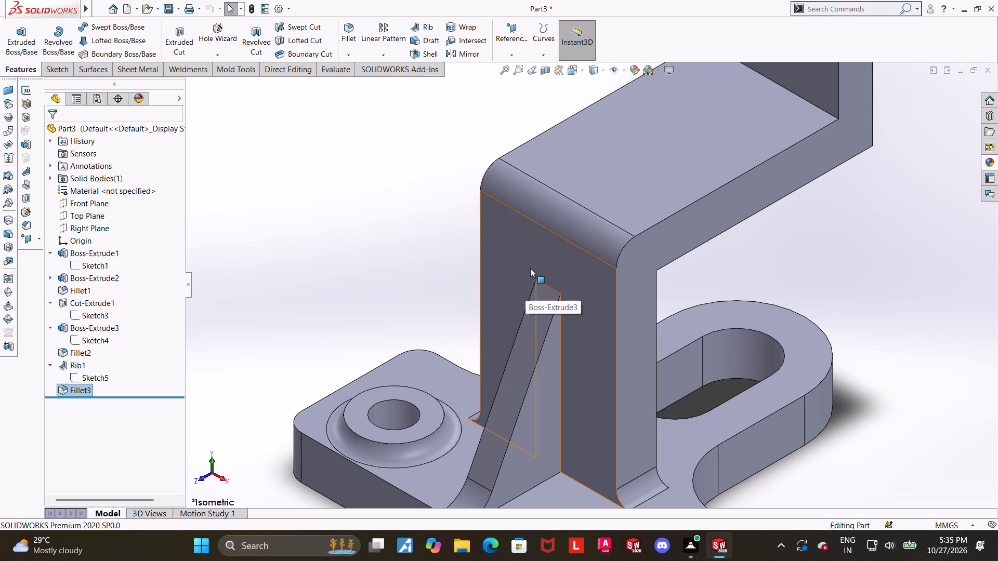
scroll(543, 338, "up", 3)
scroll(576, 376, "down", 2)
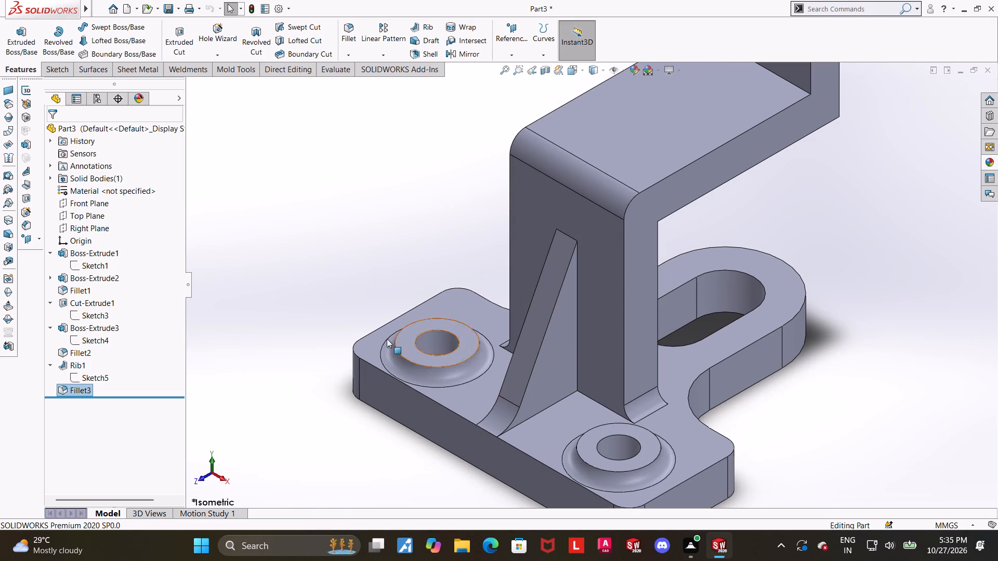
left_click(51, 367)
left_click(435, 169)
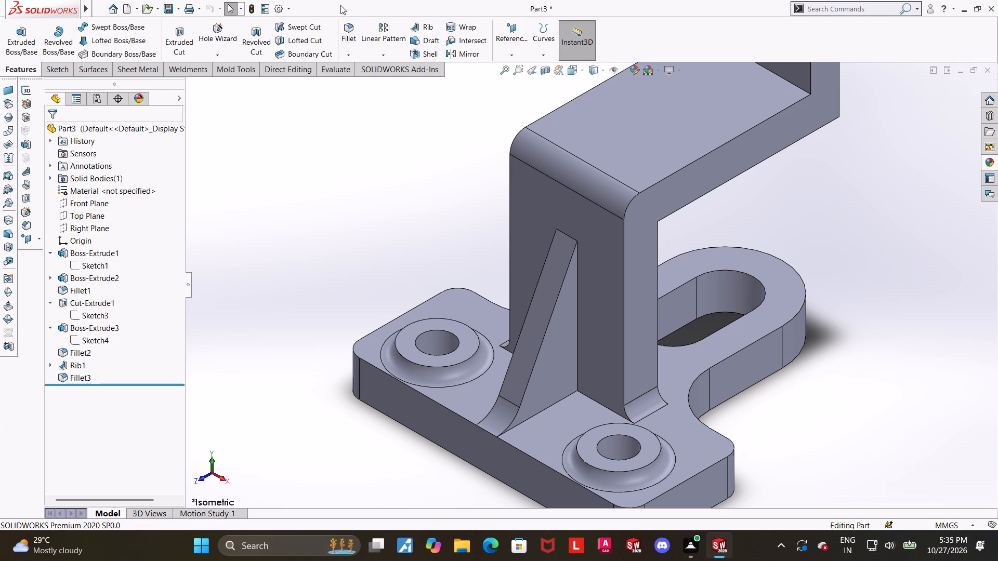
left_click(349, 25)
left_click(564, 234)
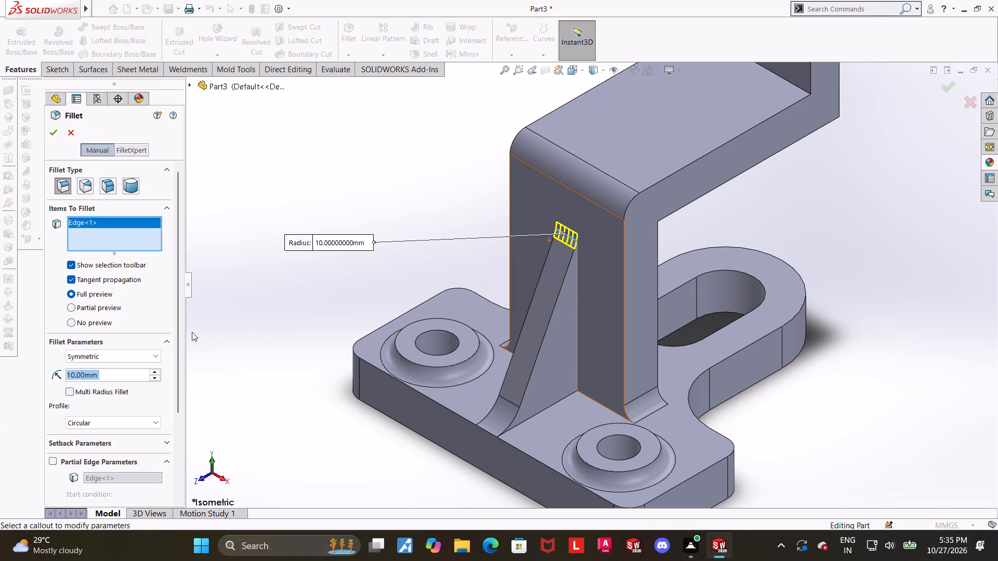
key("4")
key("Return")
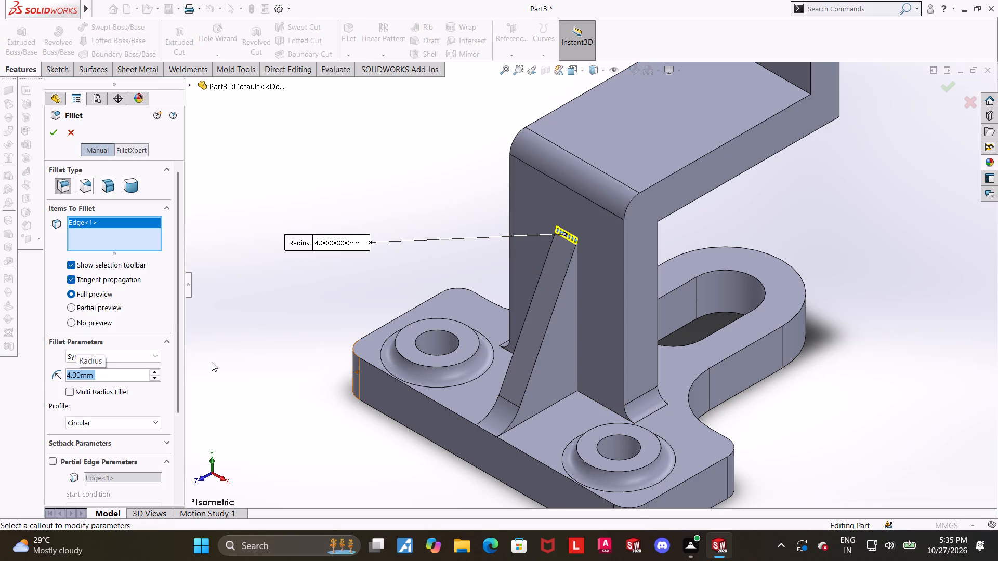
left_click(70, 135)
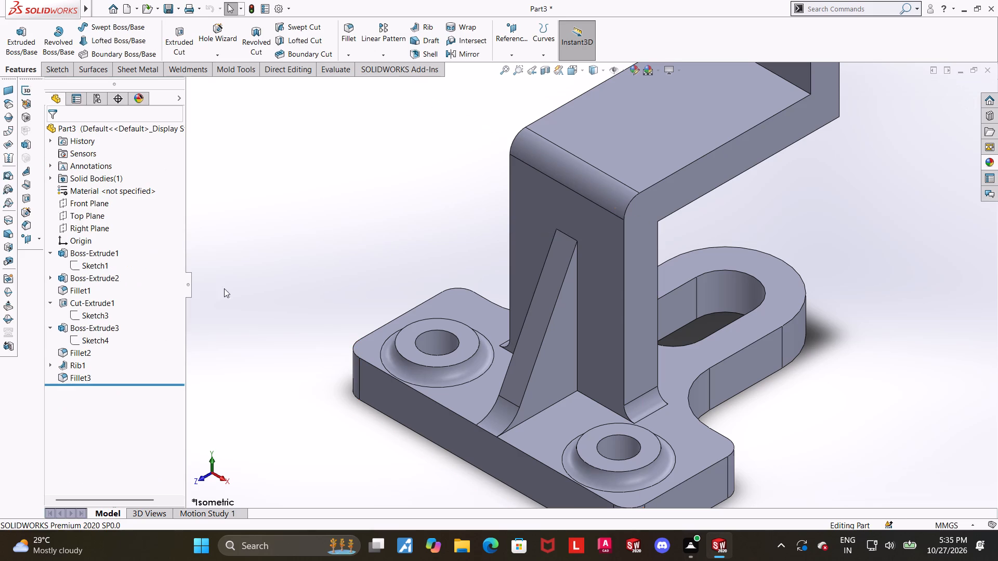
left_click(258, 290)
Edit the rib's existing 10 mm fillet to include the short edge where the rib's top meets the upright.
left_click(68, 376)
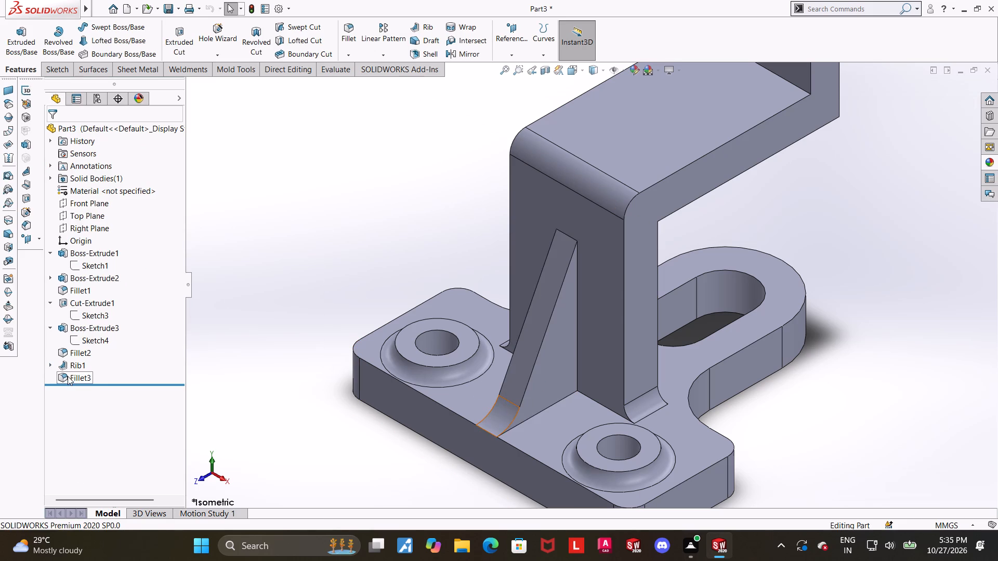
left_click(77, 348)
left_click(573, 240)
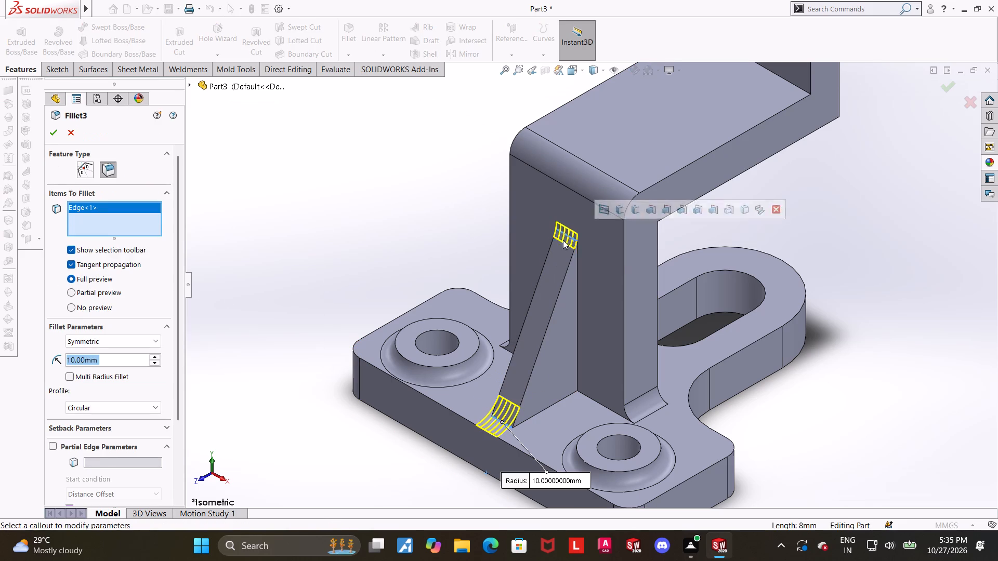
left_click(55, 132)
left_click(383, 200)
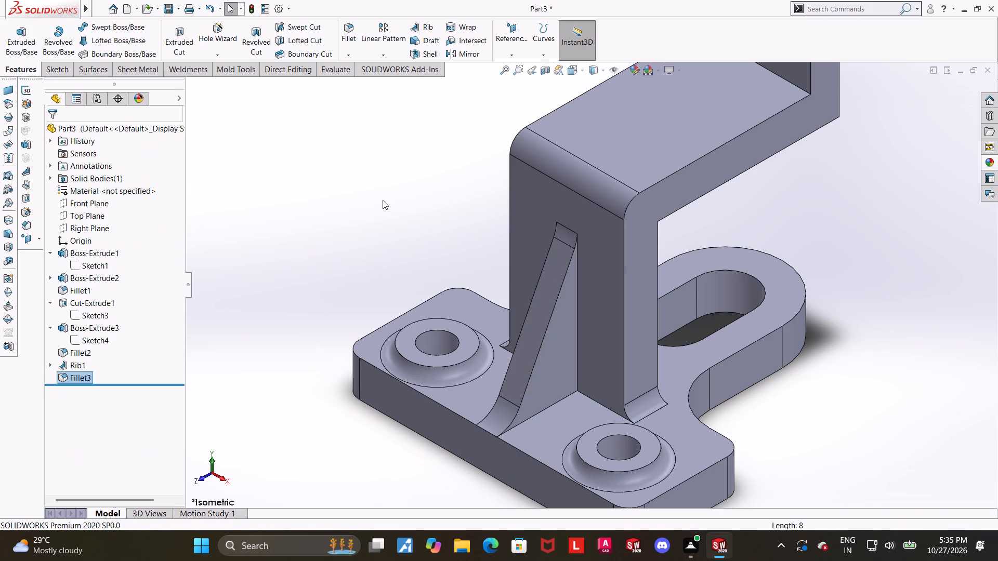
scroll(344, 225, "up", 1)
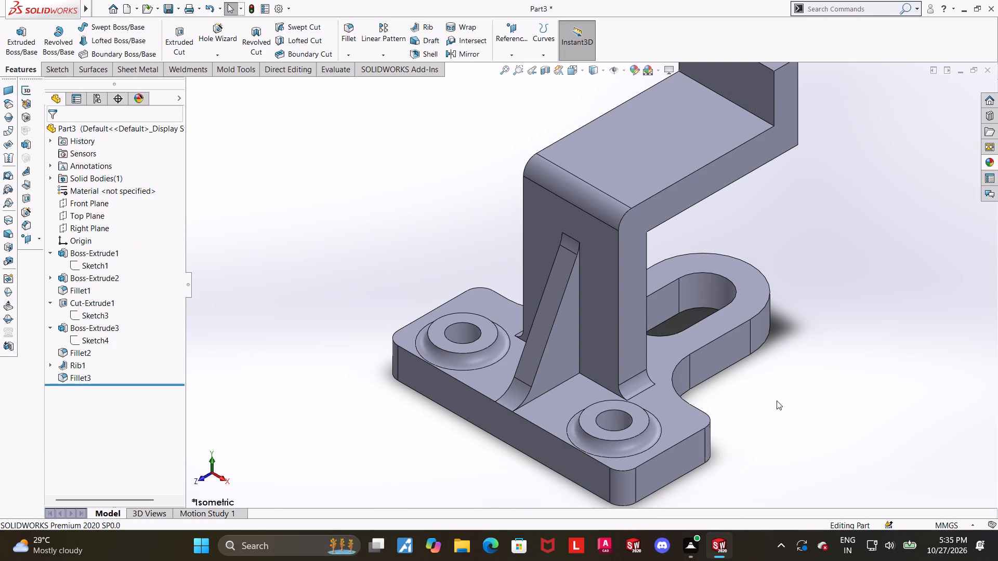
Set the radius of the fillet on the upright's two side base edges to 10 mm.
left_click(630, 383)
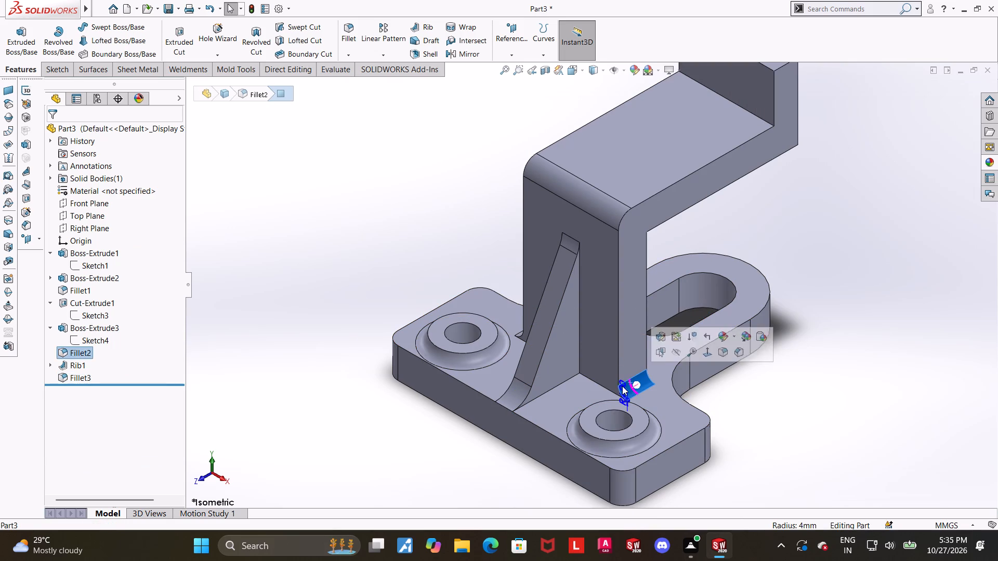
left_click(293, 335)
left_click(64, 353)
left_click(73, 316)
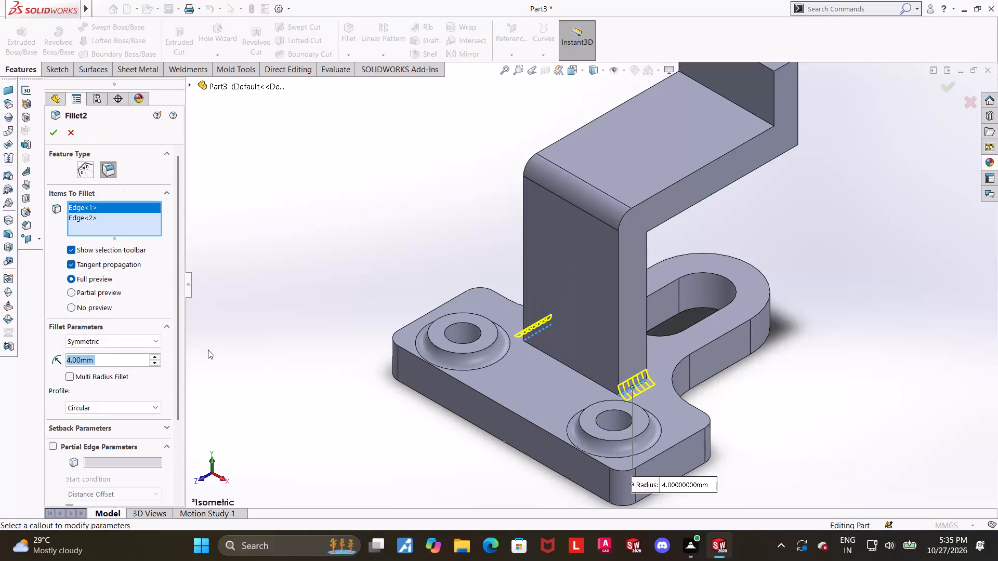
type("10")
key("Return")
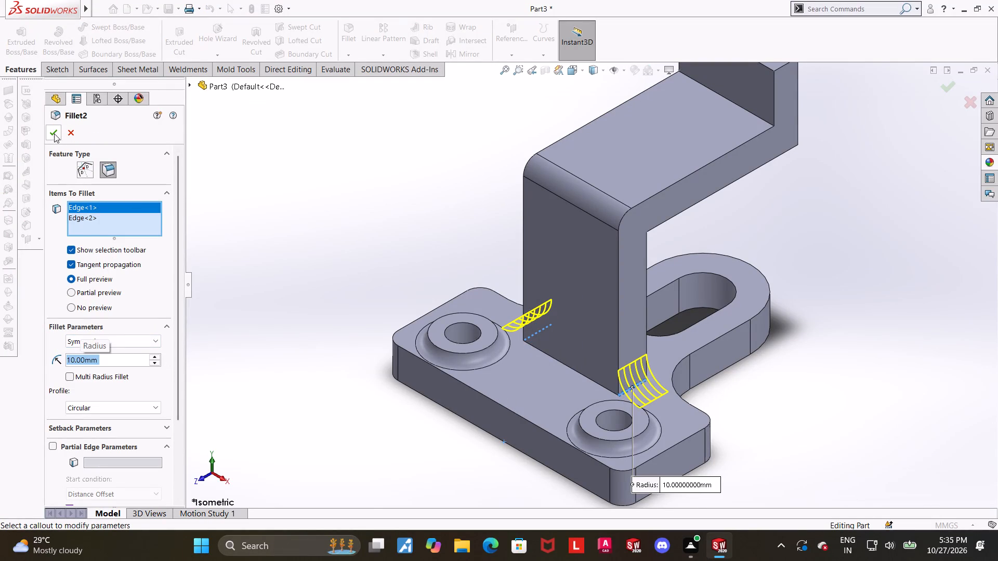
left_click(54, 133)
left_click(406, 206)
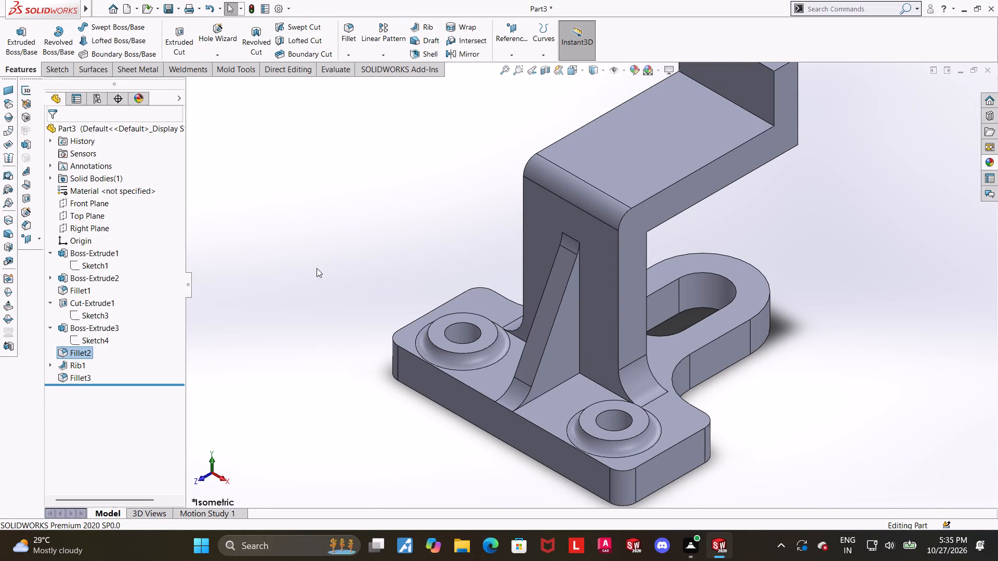
Set the radius of the fillet on the upright's two side base edges to 5 mm.
left_click(72, 371)
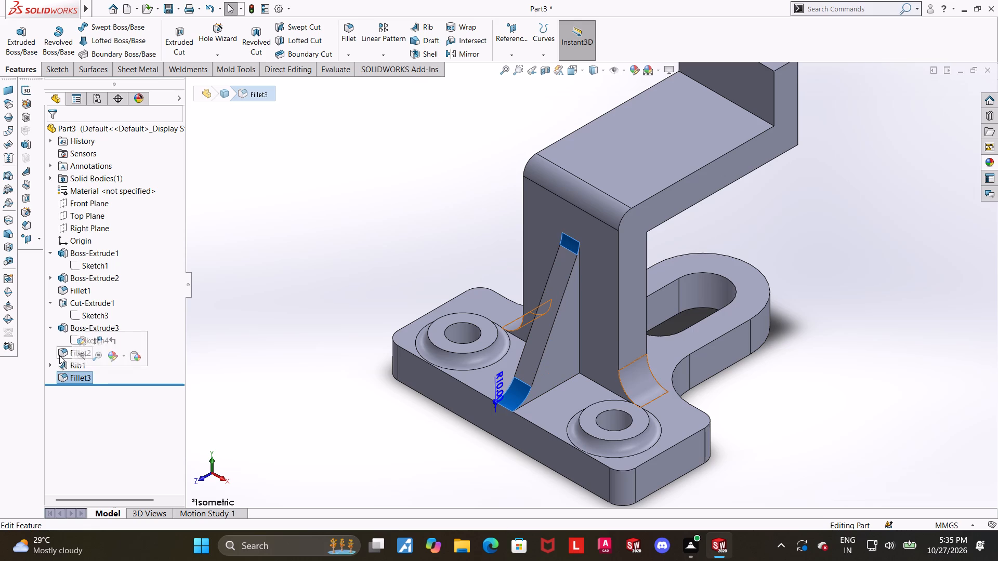
left_click(59, 355)
left_click(73, 328)
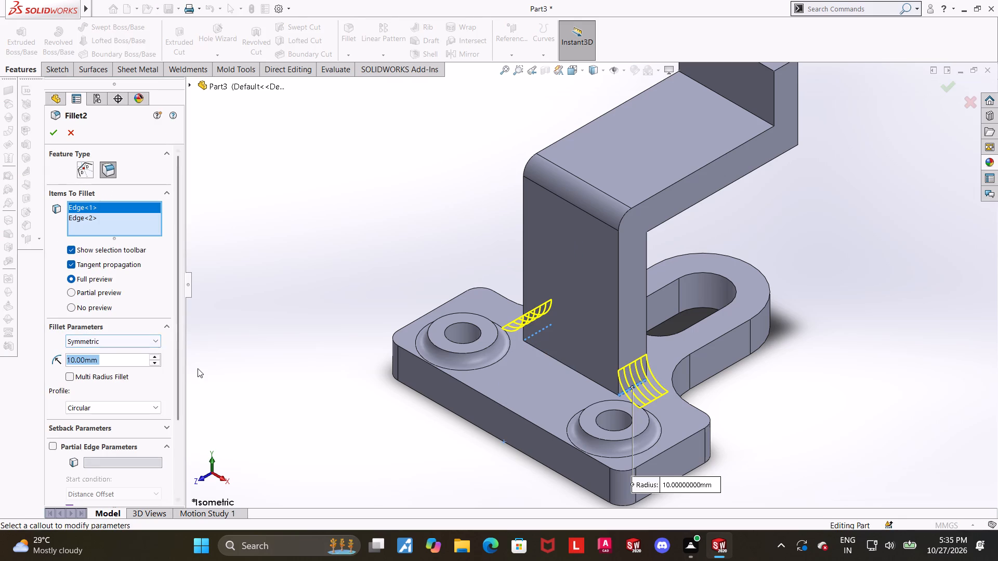
key("5")
key("Return")
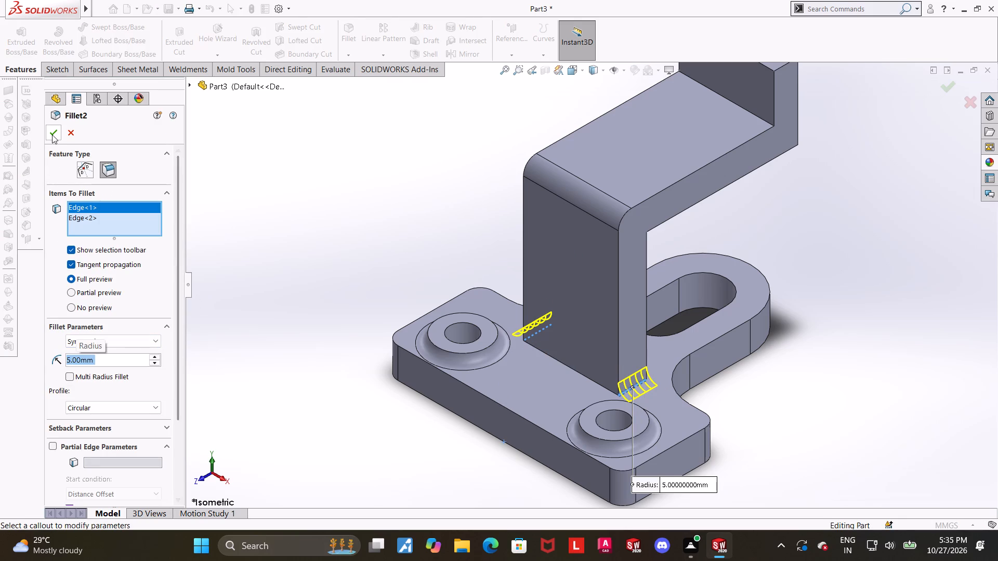
left_click(52, 135)
left_click(287, 206)
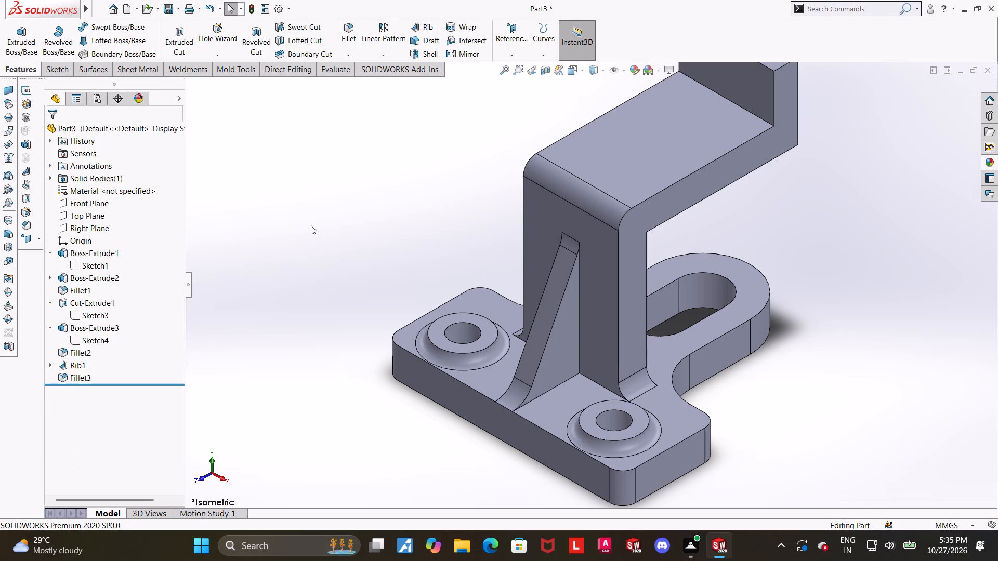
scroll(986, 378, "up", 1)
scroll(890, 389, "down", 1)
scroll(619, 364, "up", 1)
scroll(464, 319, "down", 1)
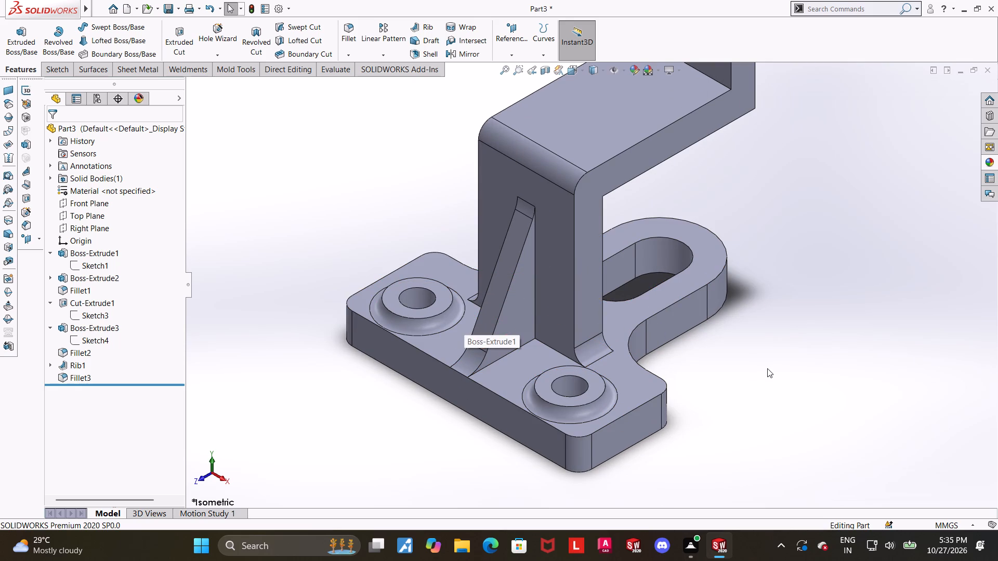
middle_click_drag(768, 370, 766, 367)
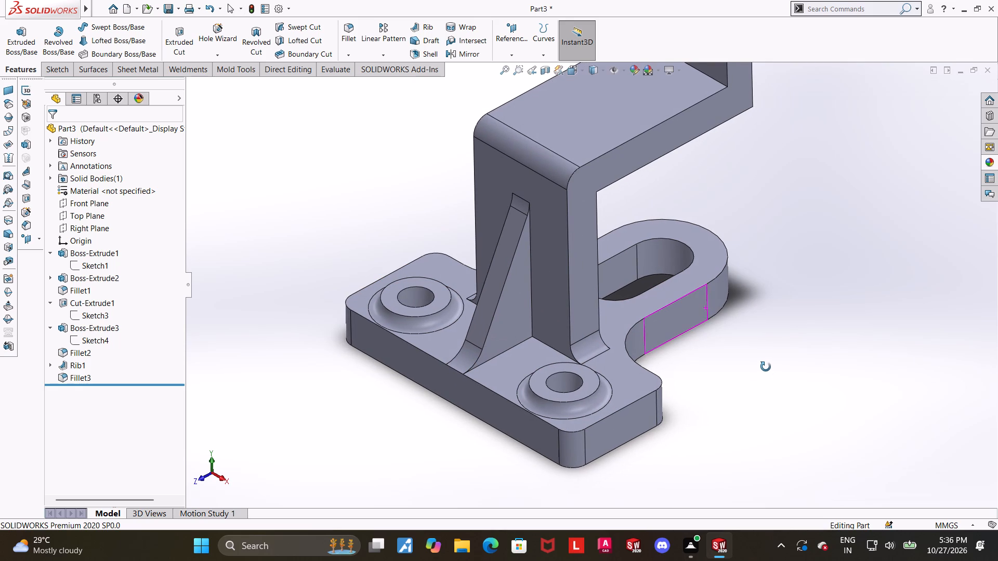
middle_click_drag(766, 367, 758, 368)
Sketch a circle on the outer face of the bracket's upturned end, centred on its top edge's midpoint and reaching the top corner.
scroll(758, 368, "up", 4)
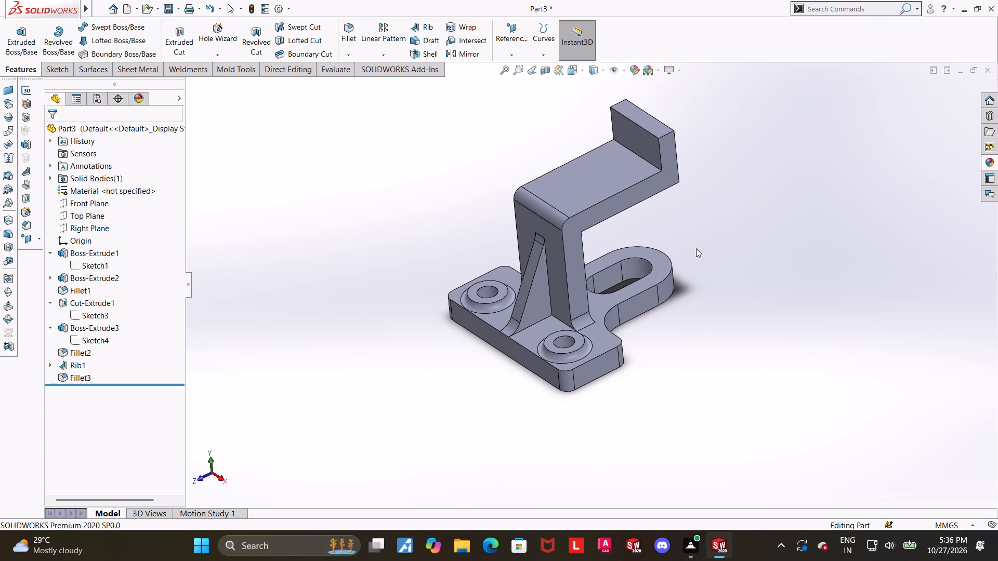
middle_click_drag(675, 240, 557, 200)
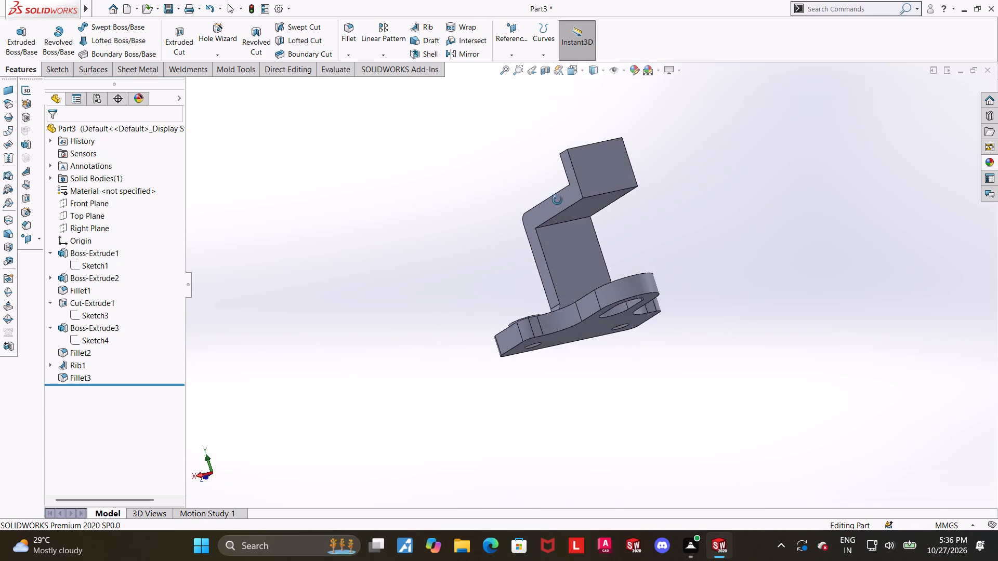
middle_click_drag(557, 200, 549, 216)
left_click(611, 161)
left_click(661, 131)
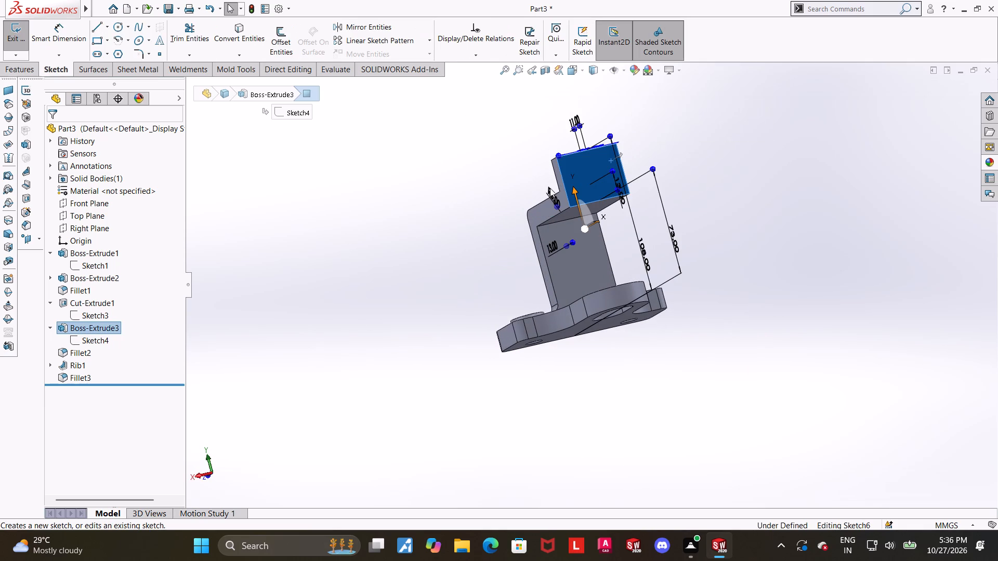
left_click(106, 386)
left_click(126, 375)
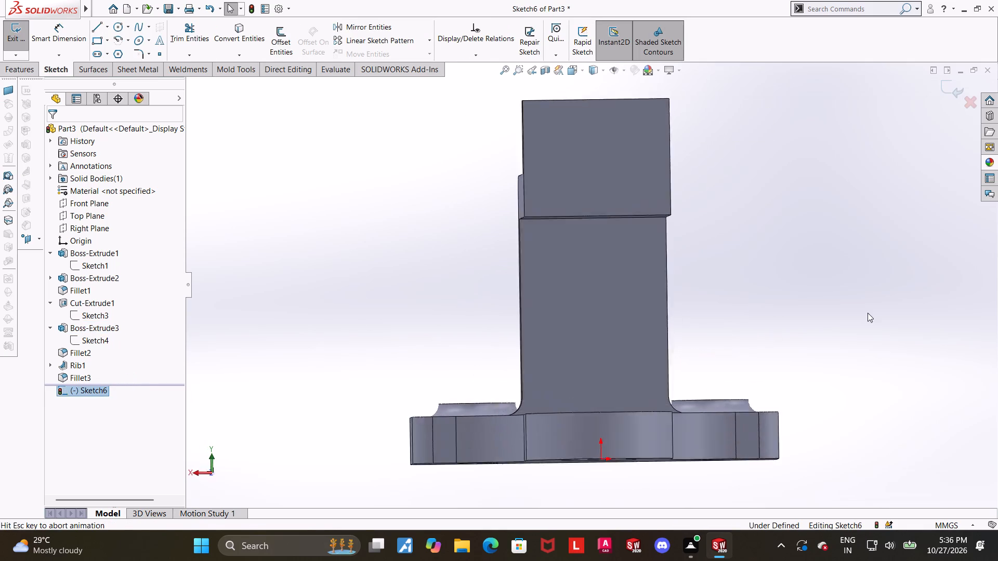
scroll(867, 313, "up", 3)
scroll(656, 181, "down", 2)
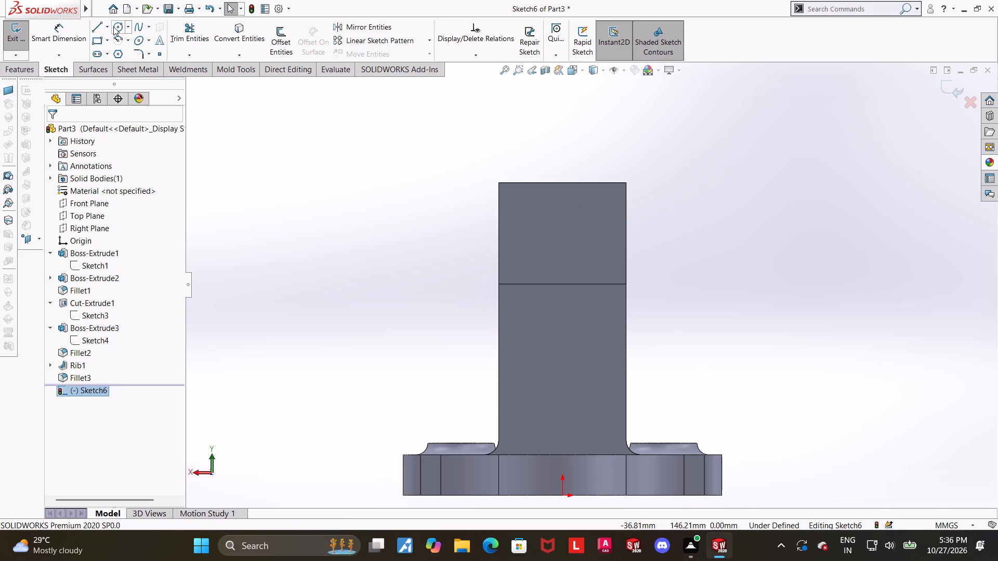
left_click(115, 28)
left_click(563, 182)
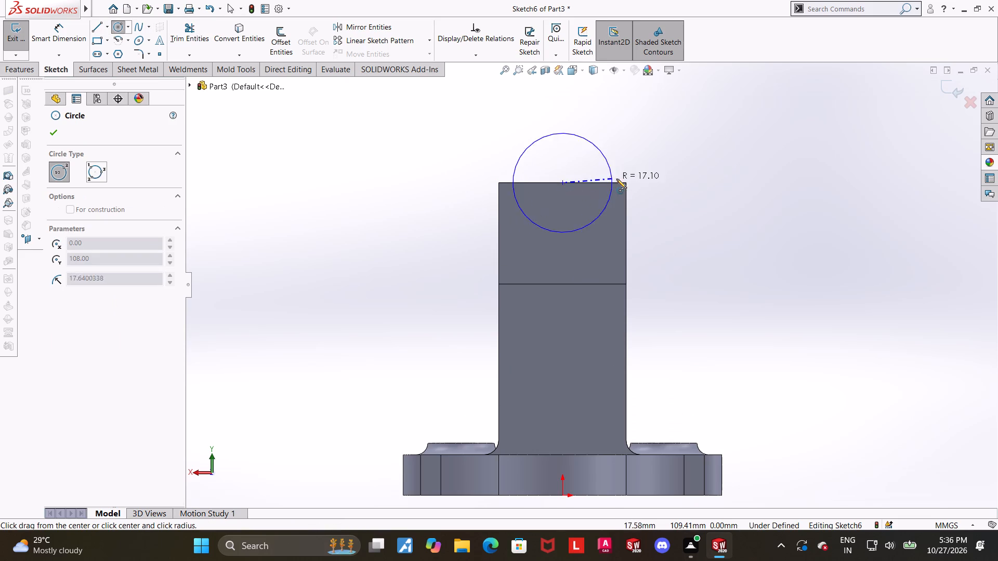
left_click(626, 181)
key("Escape")
key("Escape")
Dimension the circle's diameter as 44 mm and exit the sketch.
left_click(54, 23)
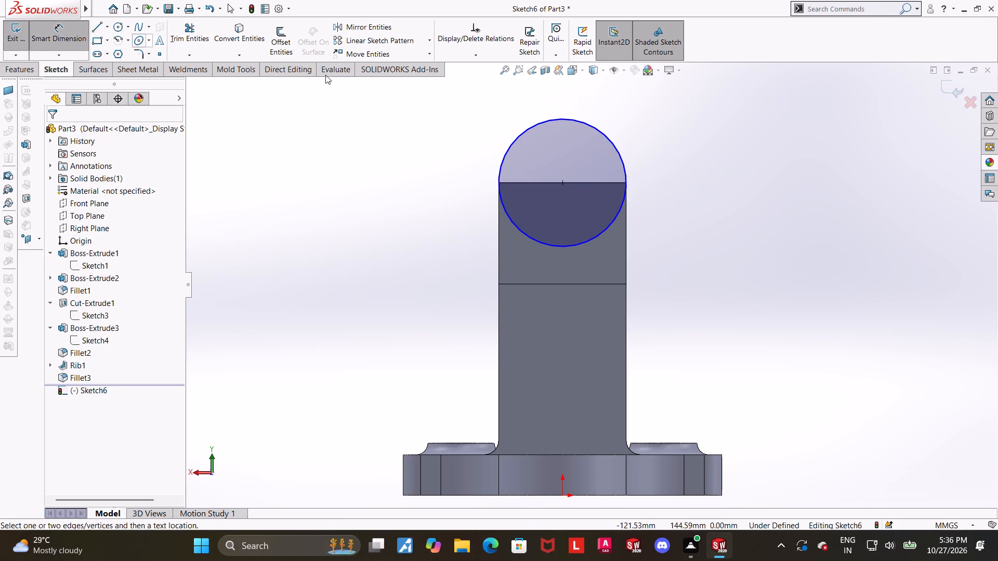
left_click(616, 148)
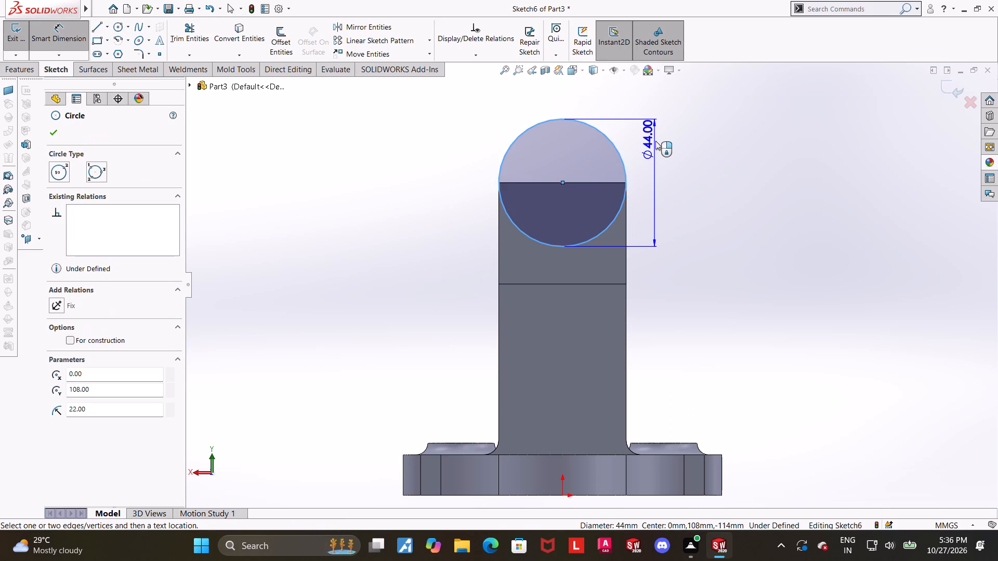
left_click(655, 141)
left_click(616, 129)
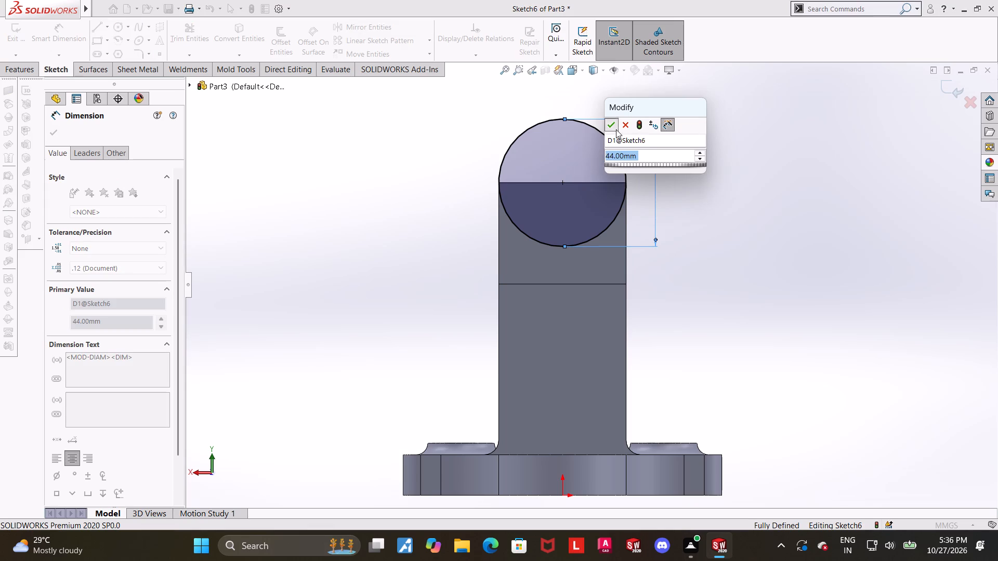
middle_click_drag(782, 207, 831, 223)
left_click(942, 91)
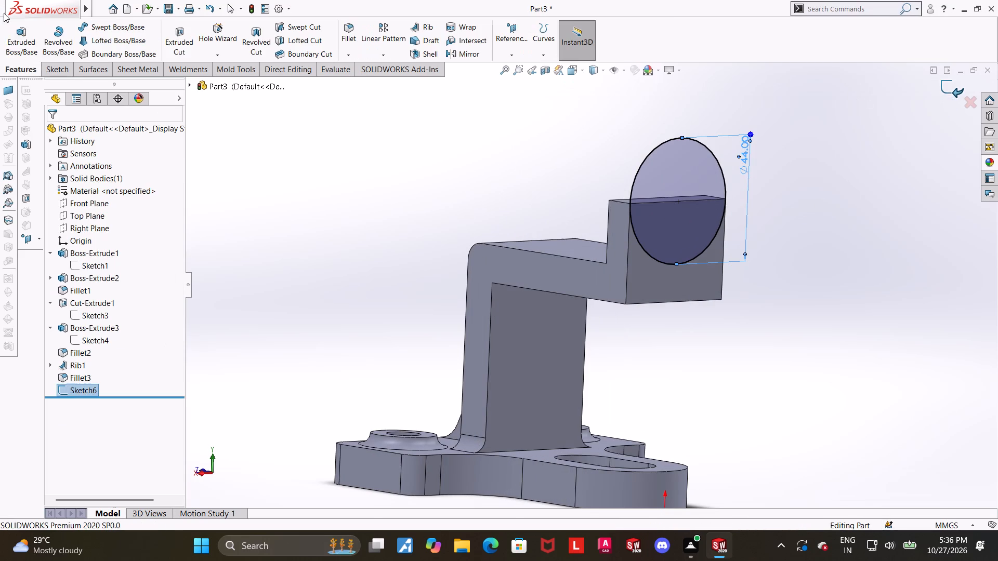
Extrude the 44 mm circle up to the opposite, inner face of the bracket's upturned end, merging the result.
left_click(12, 41)
middle_click_drag(391, 187, 442, 203)
left_click(84, 175)
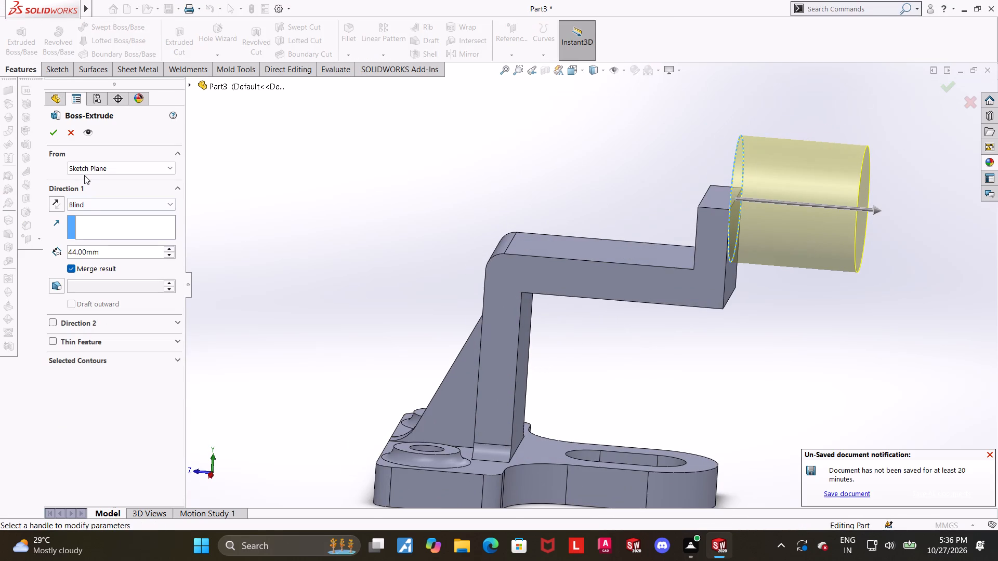
left_click(90, 204)
left_click(101, 238)
scroll(271, 250, "up", 1)
middle_click_drag(272, 249, 383, 235)
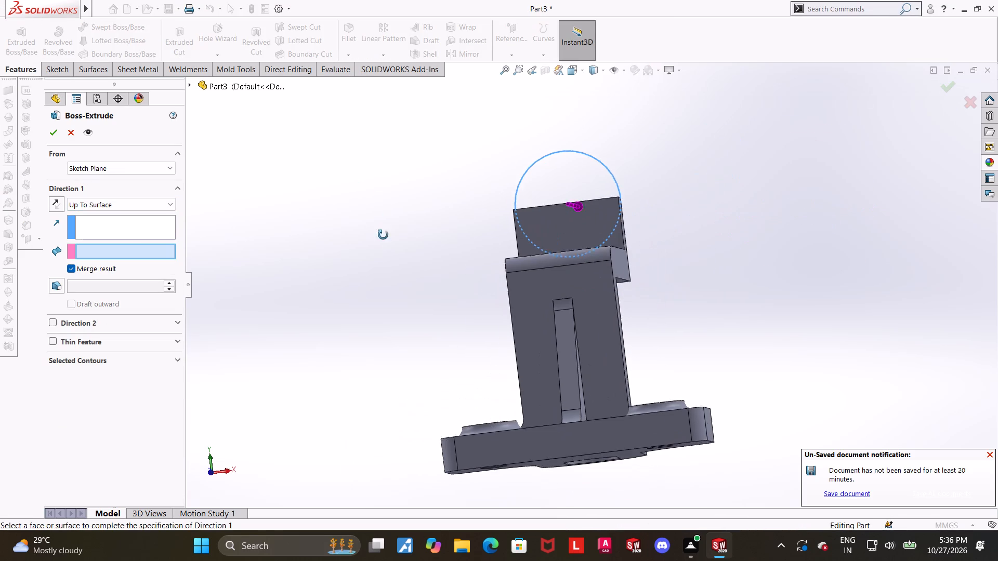
middle_click_drag(383, 235, 383, 235)
left_click(542, 219)
middle_click_drag(524, 240, 500, 251)
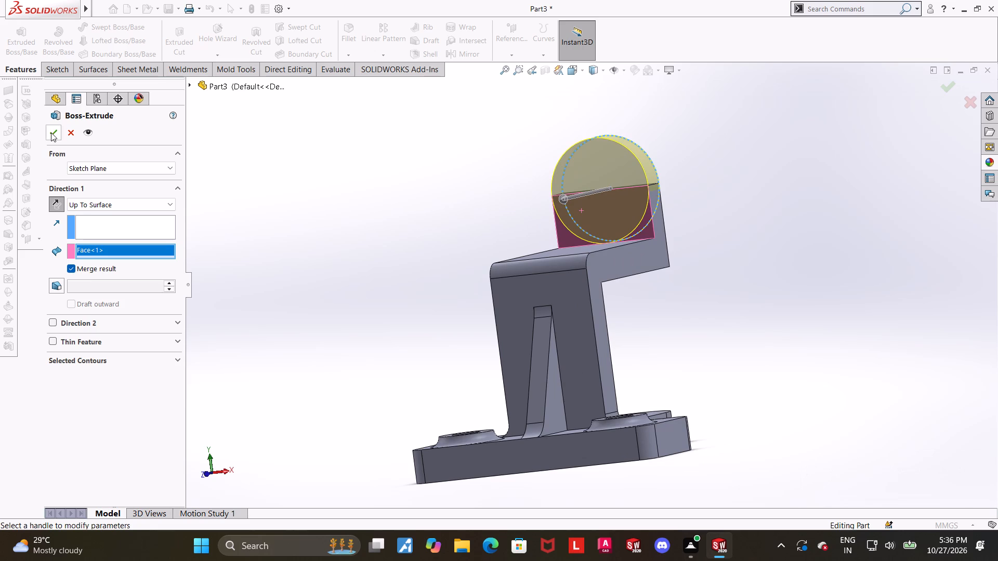
left_click(51, 132)
left_click(734, 269)
Sketch a circle about 18 mm in diameter on the rounded end's outer face, near the arc's centre.
middle_click_drag(734, 274, 707, 325)
scroll(702, 141, "down", 1)
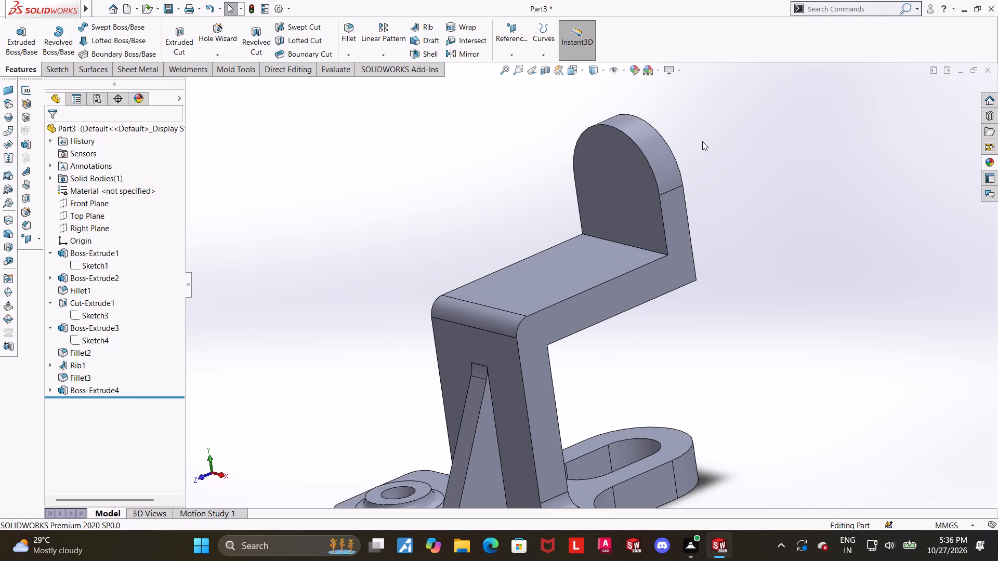
scroll(705, 163, "up", 1)
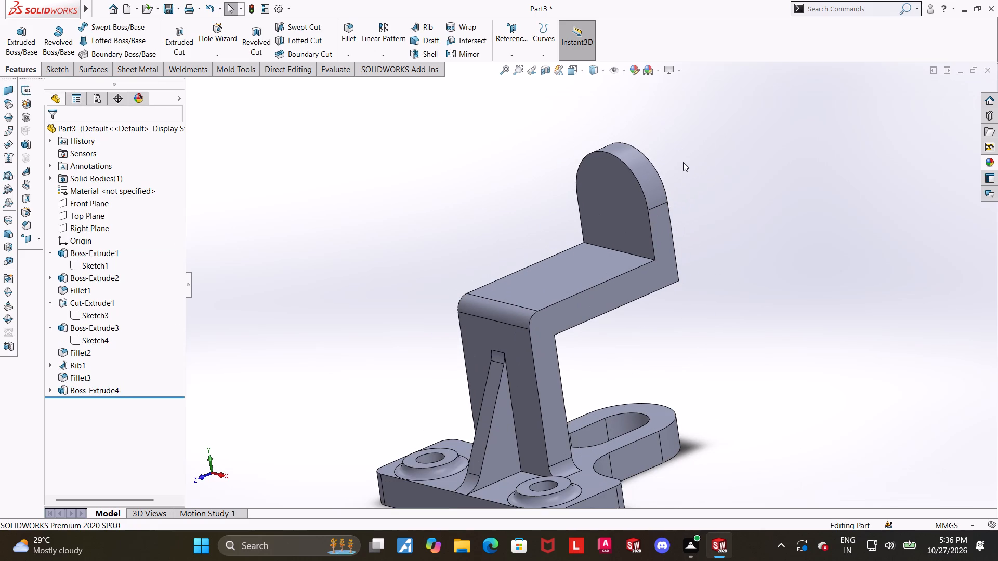
middle_click_drag(677, 165, 587, 192)
left_click(587, 199)
left_click(637, 170)
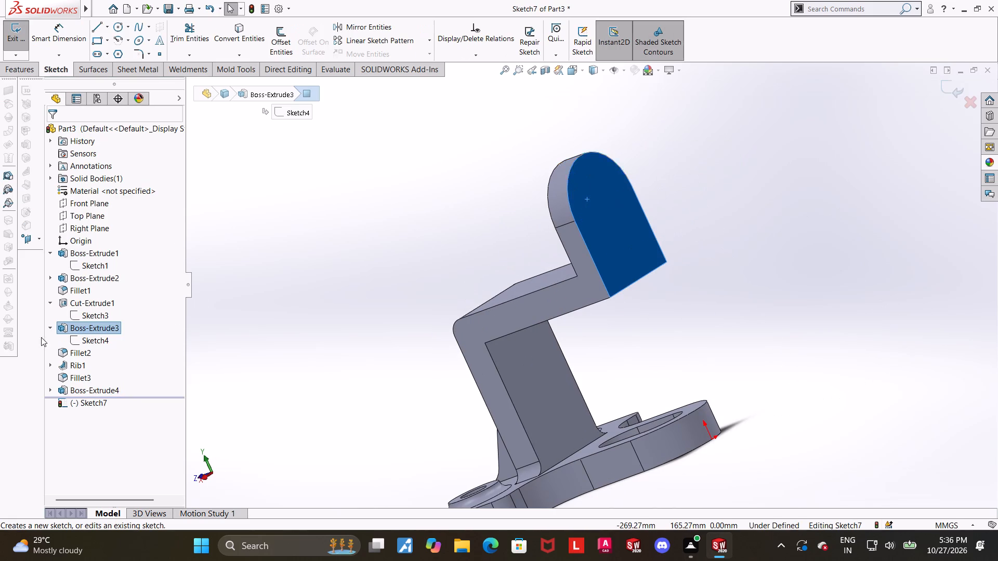
left_click(78, 408)
left_click(103, 394)
scroll(551, 398, "up", 3)
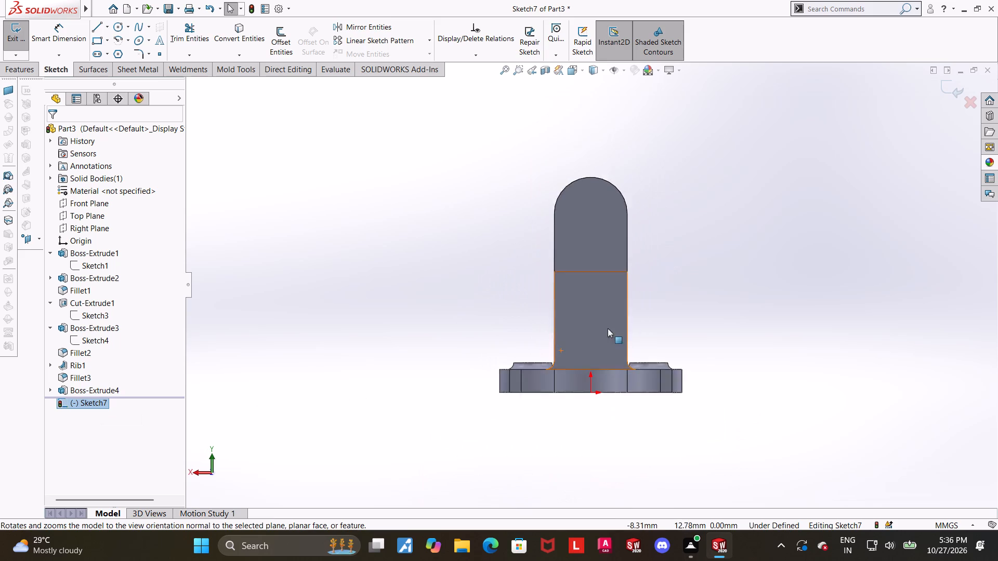
scroll(608, 328, "up", 1)
scroll(597, 208, "down", 3)
left_click(116, 29)
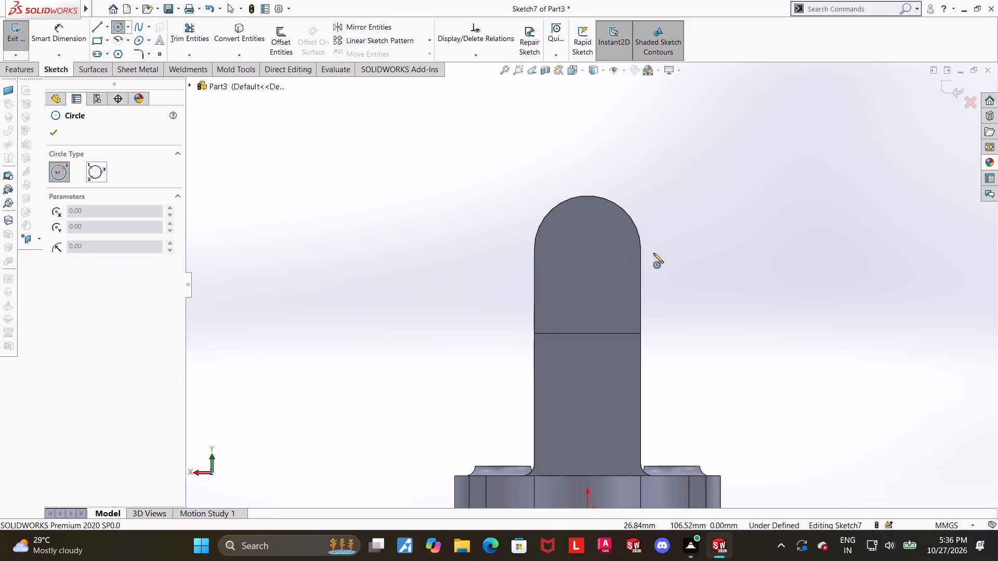
left_click(588, 242)
left_click(603, 226)
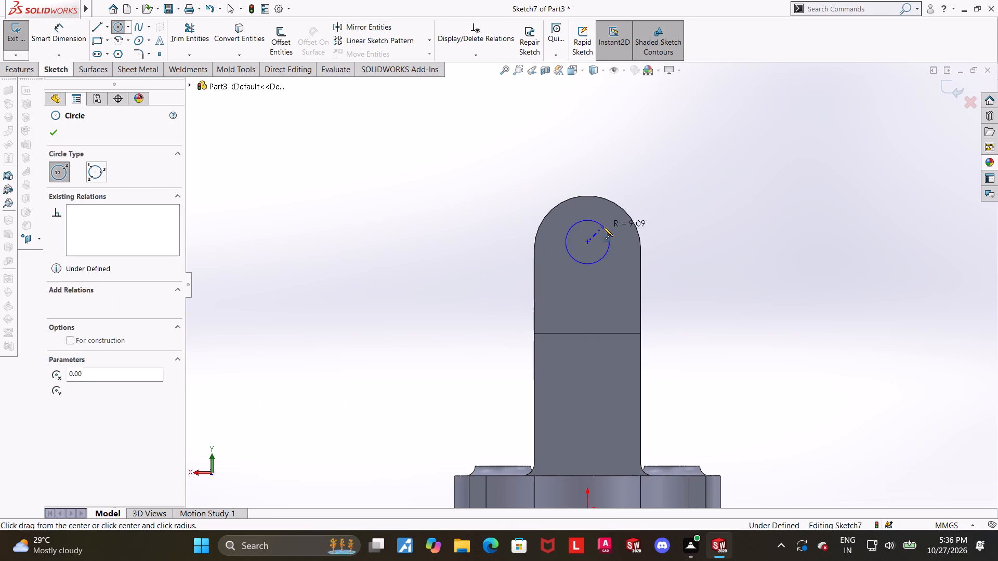
key("Escape")
Dimension the new circle's diameter as 20 mm.
left_click(47, 35)
scroll(600, 273, "down", 1)
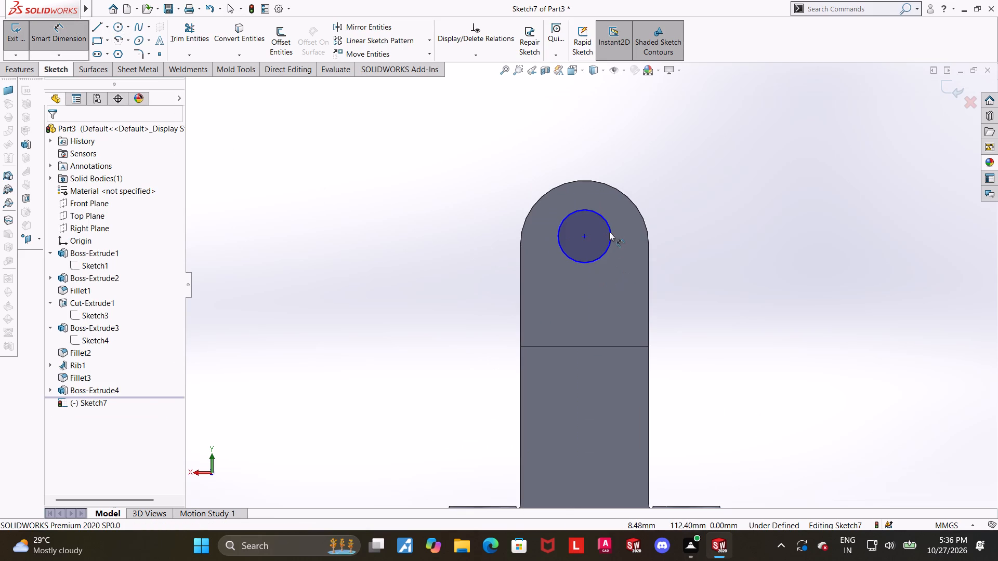
left_click(610, 224)
left_click(643, 170)
type("20")
key("Return")
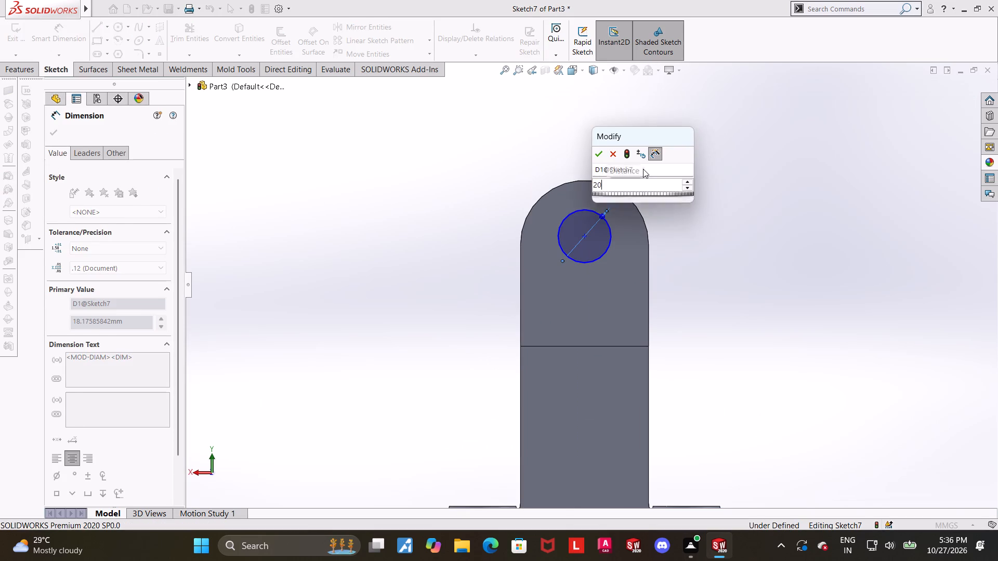
key("Escape")
left_click(729, 196)
Make the 20 mm circle concentric with the end's rounded top edge and exit the sketch.
left_click(632, 201)
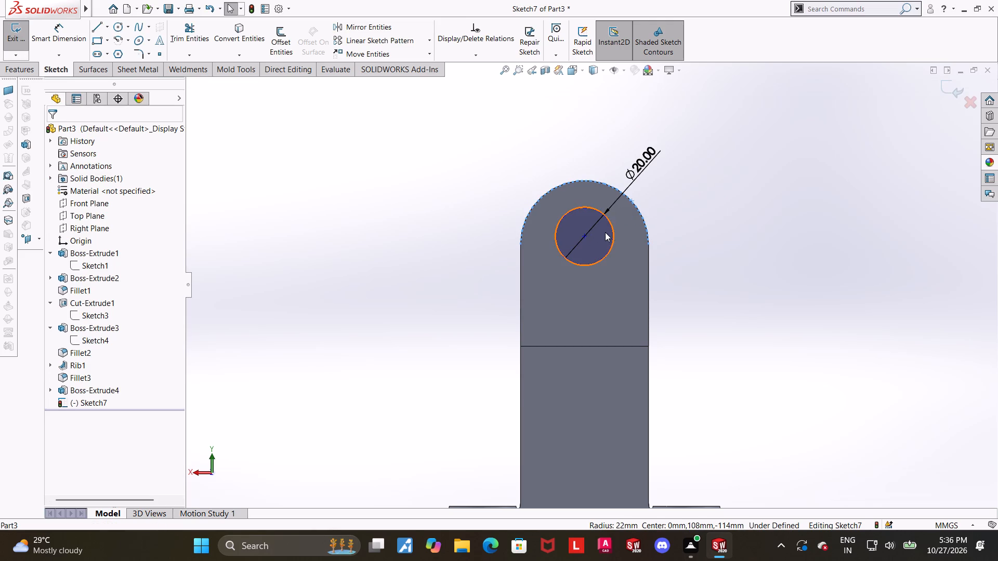
left_click(613, 233, "ctrl")
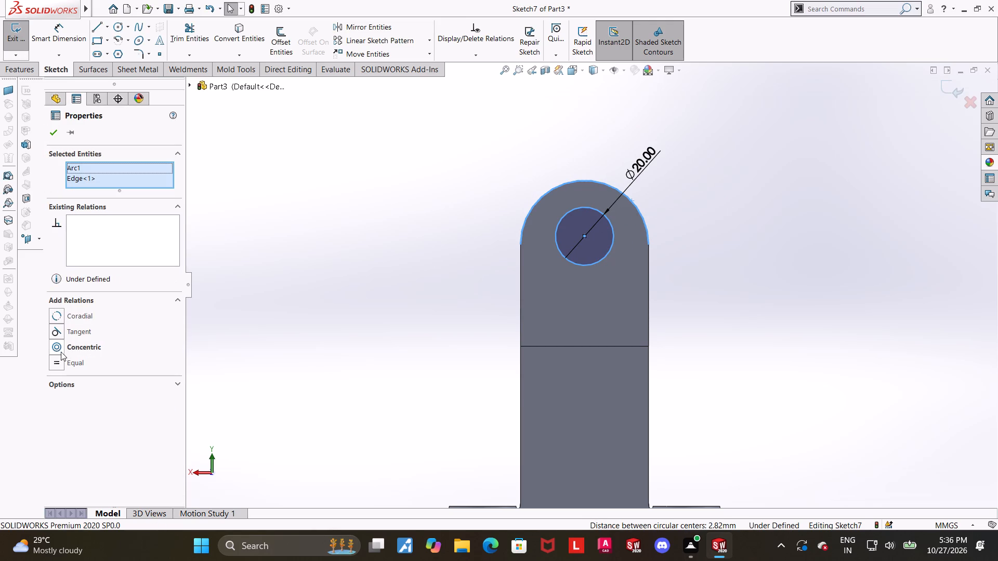
left_click(60, 351)
left_click(678, 321)
left_click(951, 94)
Cut the 20 mm circle through the full thickness of the bracket's rounded end with Extruded Cut.
scroll(793, 227, "up", 3)
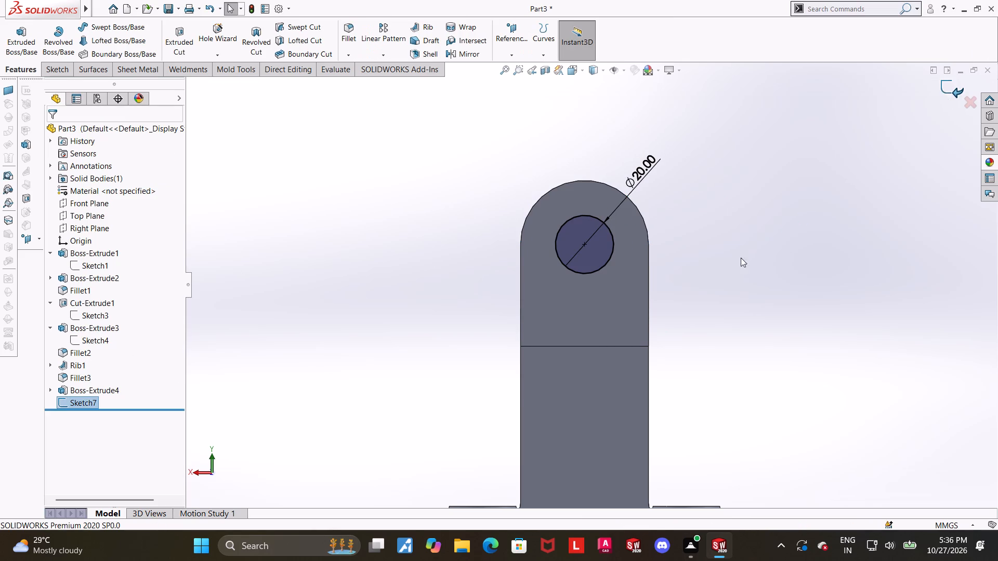
middle_click_drag(741, 258, 778, 247)
left_click(184, 31)
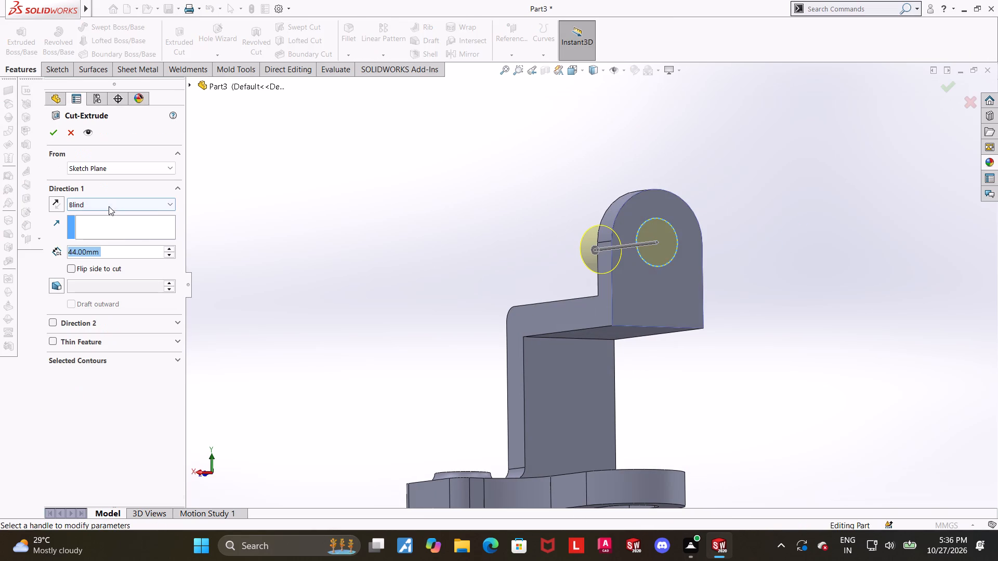
left_click(101, 207)
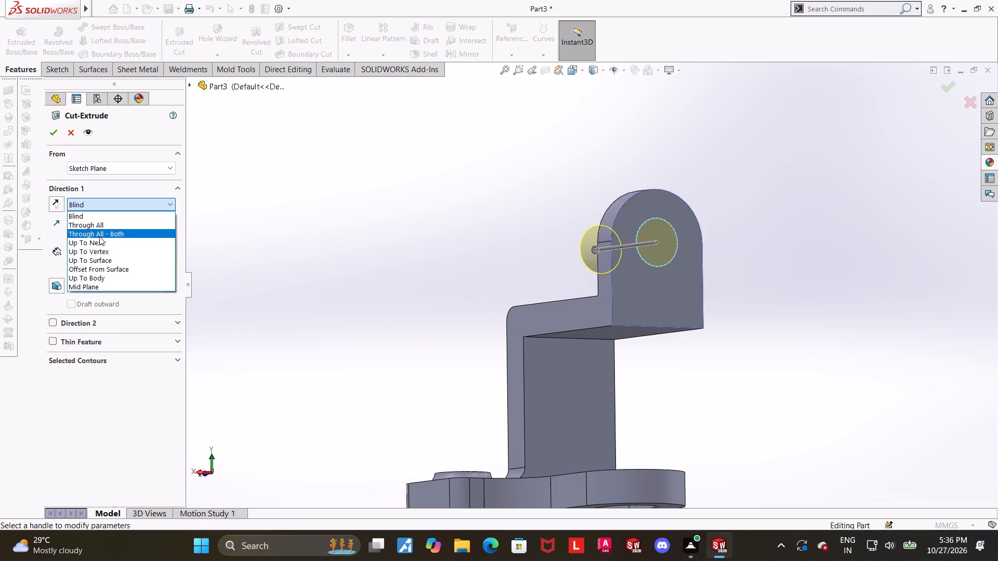
left_click(100, 239)
left_click(57, 127)
left_click(277, 207)
Show the part in isometric view and examine the bracket's overall shape.
middle_click_drag(283, 225, 367, 292)
scroll(839, 381, "up", 3)
left_click(573, 66)
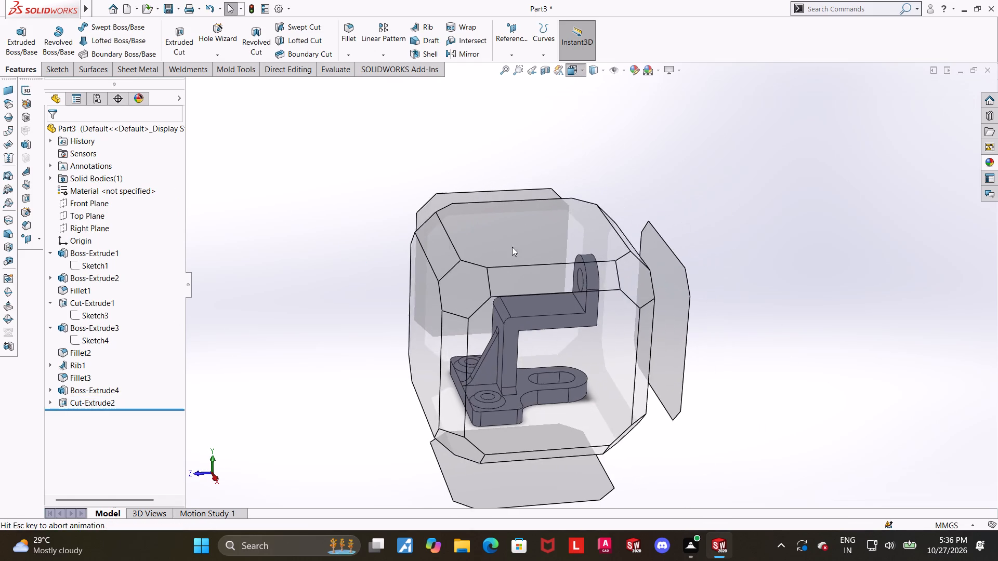
left_click(411, 312)
scroll(783, 376, "up", 1)
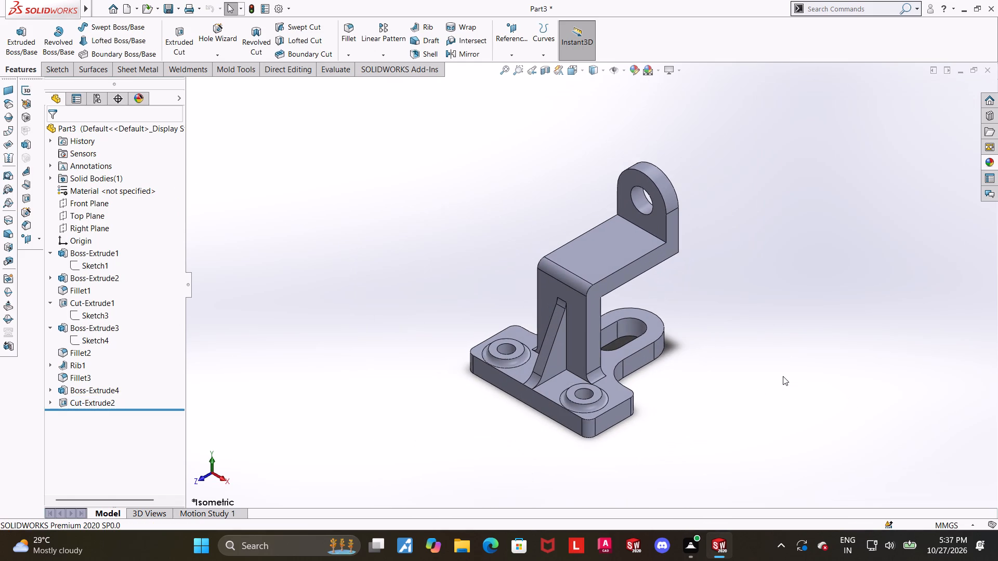
scroll(689, 286, "down", 1)
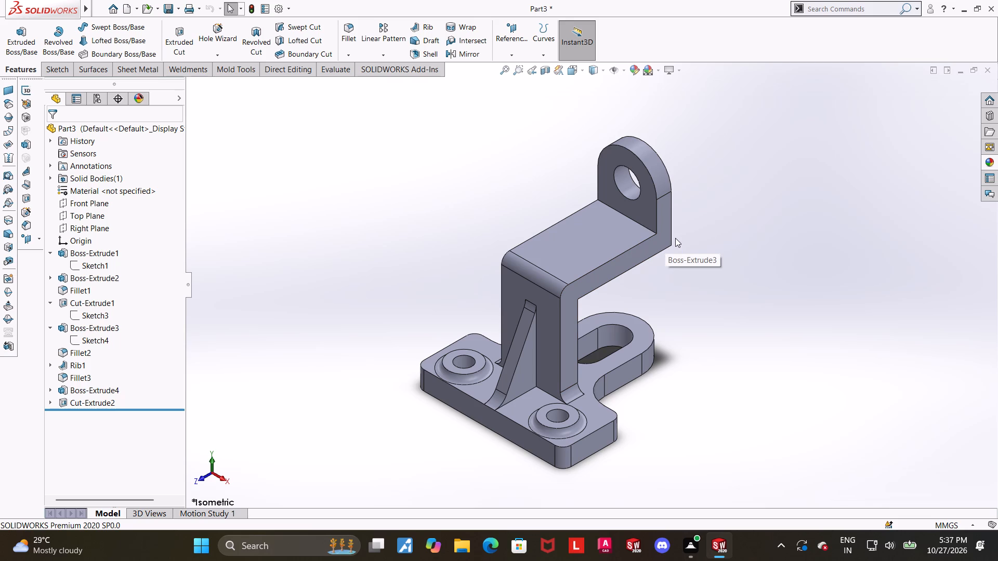
scroll(602, 215, "down", 2)
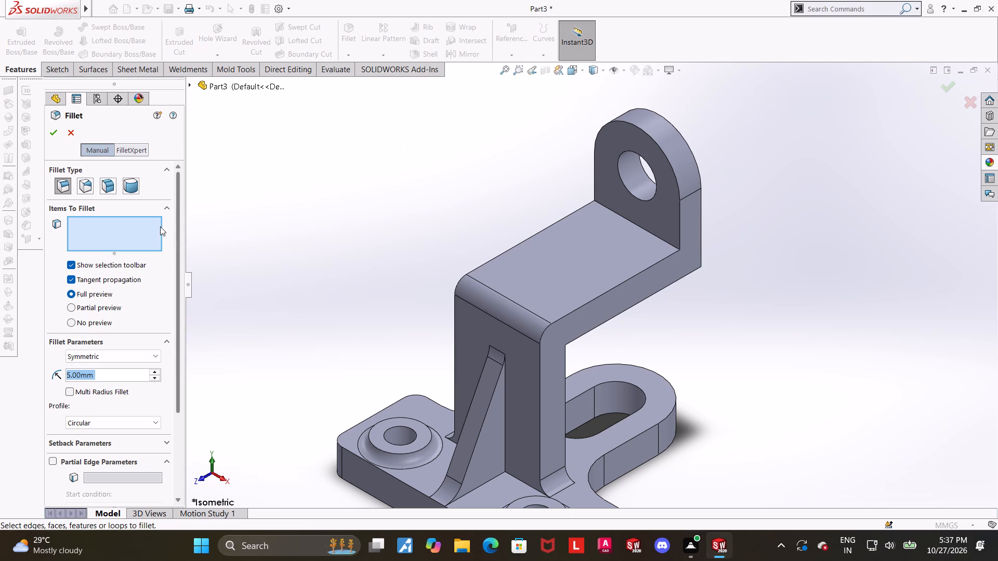
Fillet the inner edge between the horizontal arm's top face and the rounded upright end with a 6 mm radius.
left_click(66, 133)
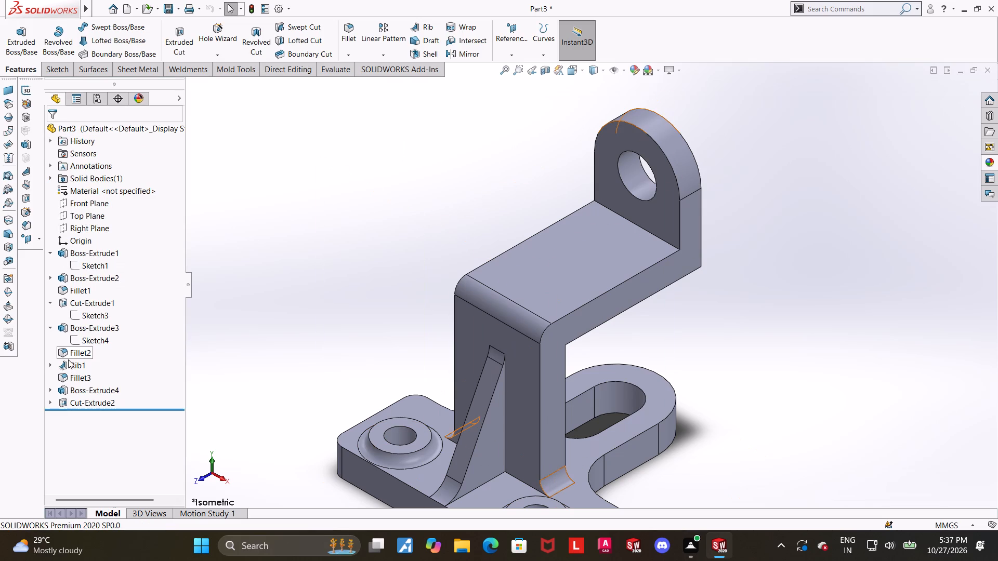
left_click(307, 179)
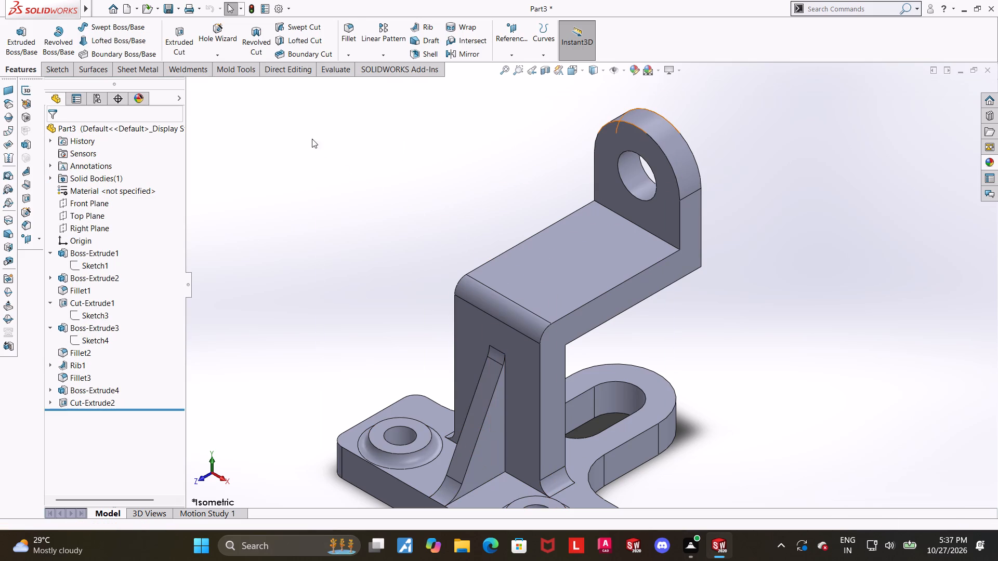
left_click(349, 34)
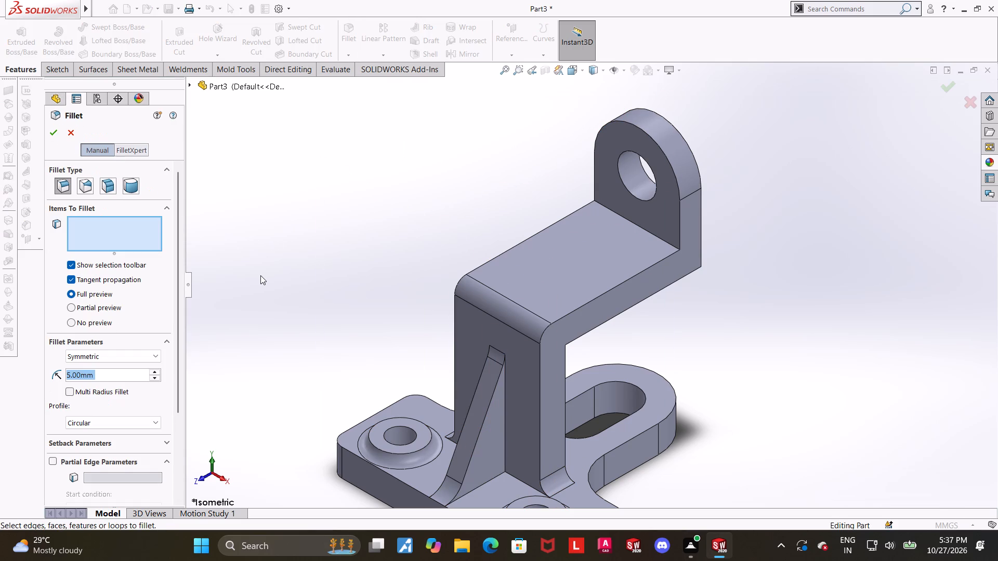
key("6")
key("Return")
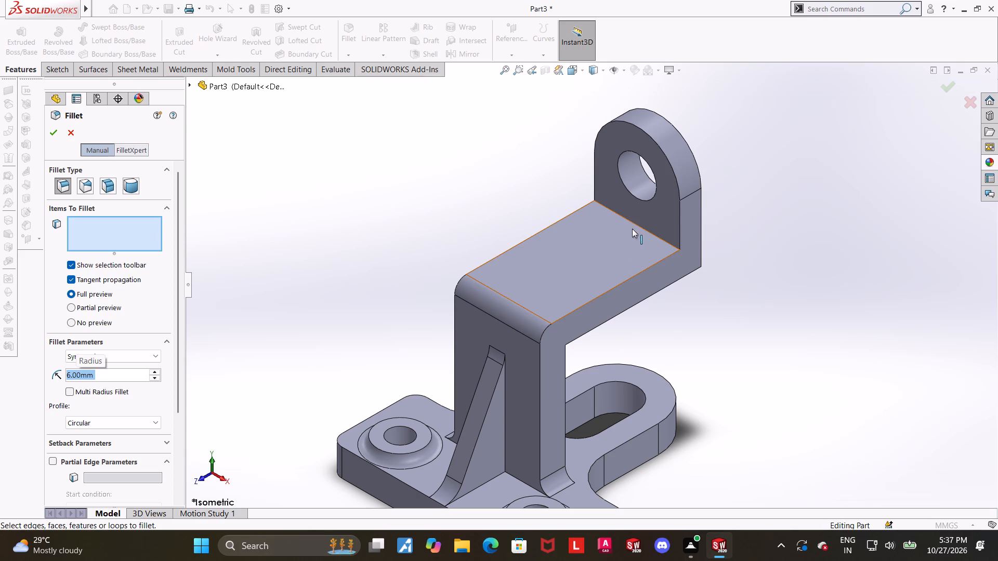
left_click(640, 225)
right_click(154, 232)
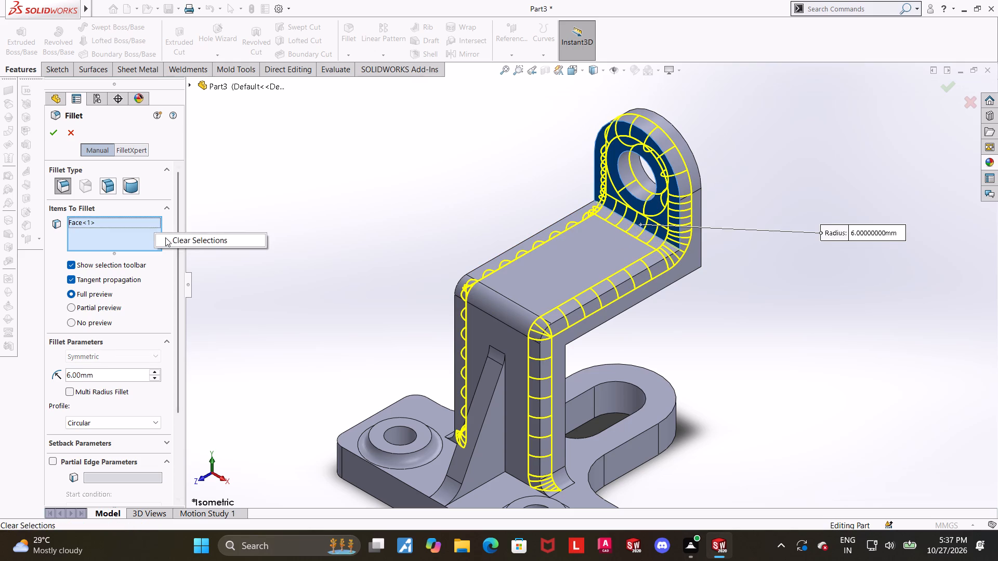
left_click(165, 237)
left_click(614, 212)
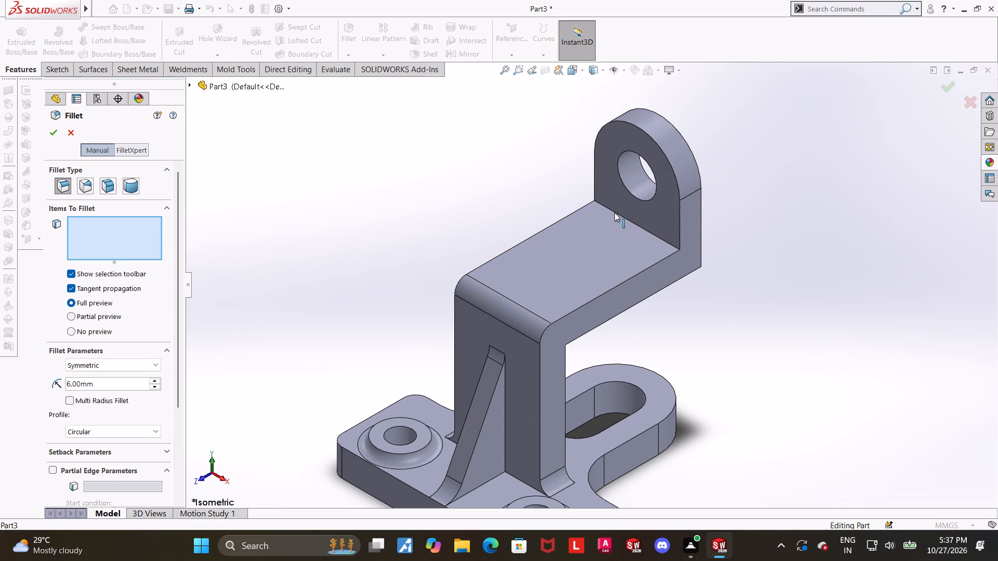
left_click(57, 126)
left_click(757, 299)
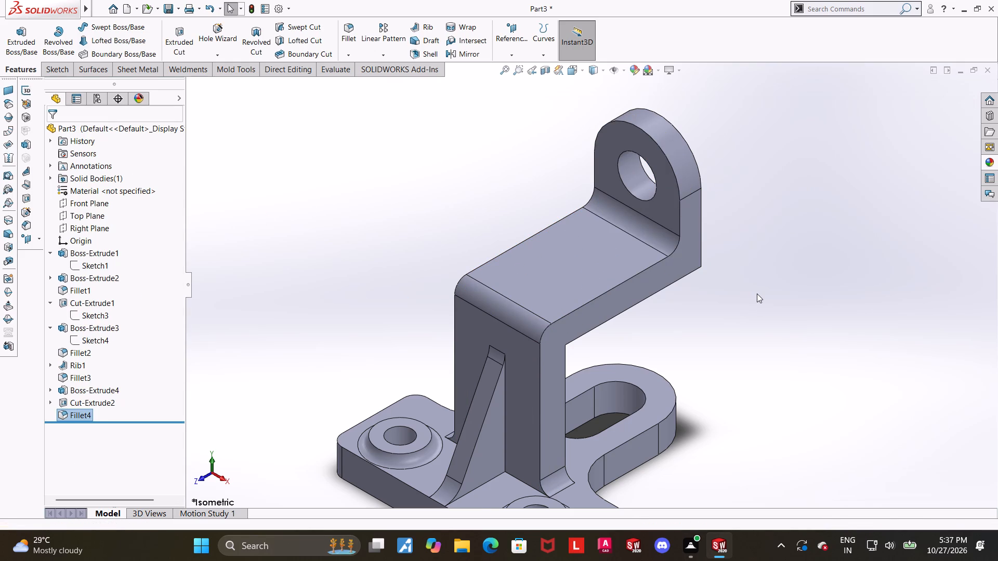
Examine the whole bracket from several angles, including the rib and bosses at its base and the plate's underside.
scroll(757, 293, "up", 1)
scroll(763, 222, "down", 1)
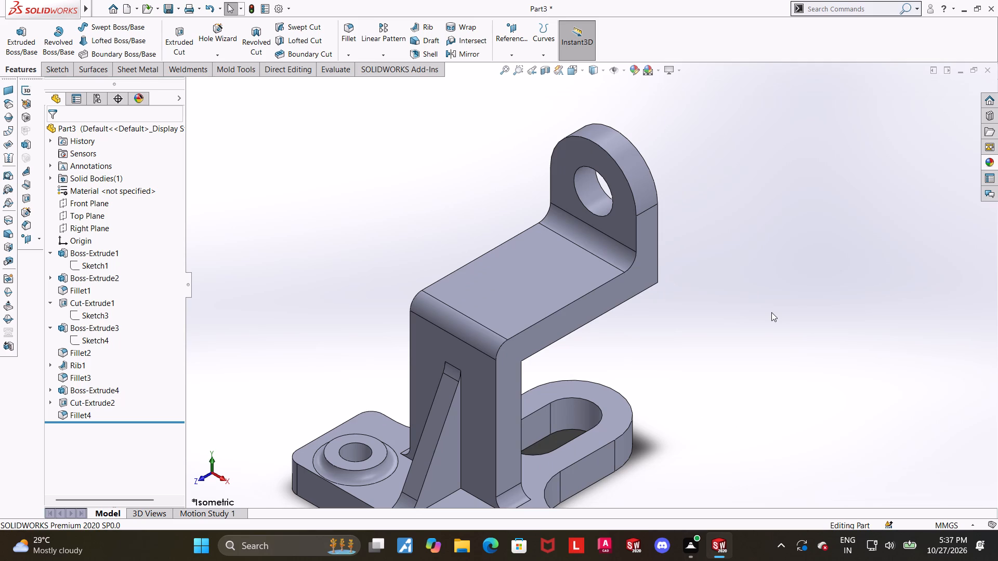
scroll(771, 312, "up", 1)
scroll(626, 337, "up", 2)
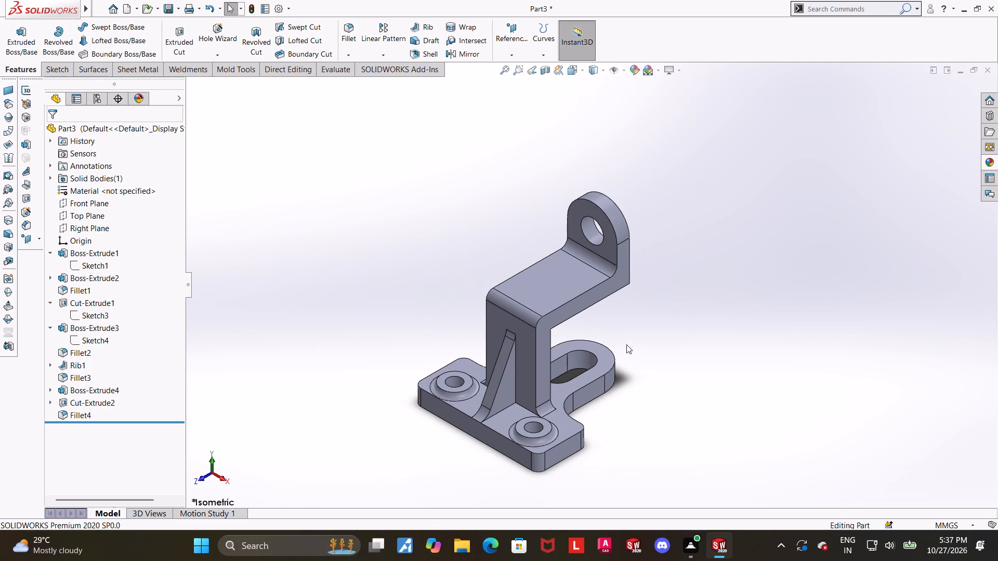
scroll(619, 409, "down", 2)
scroll(611, 406, "up", 1)
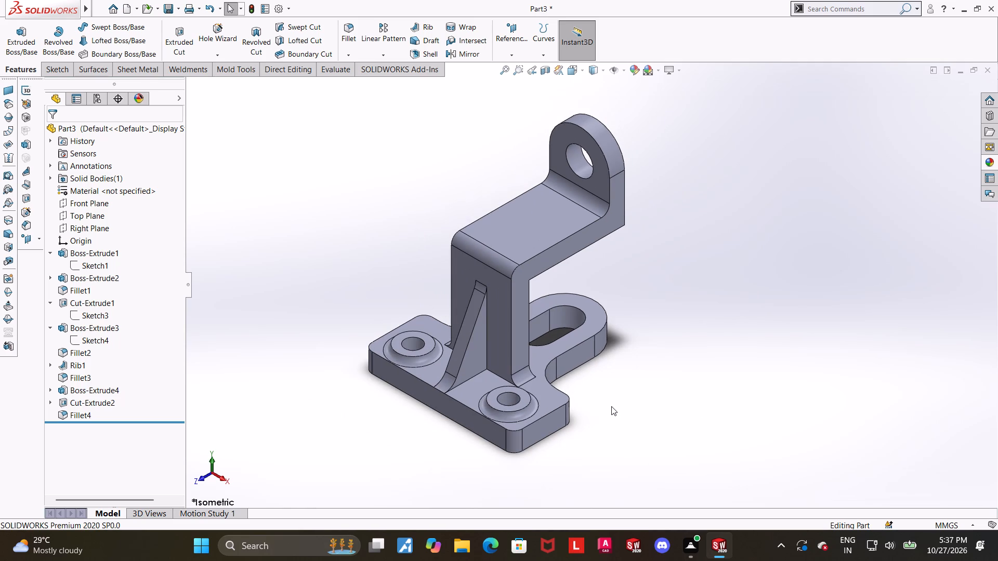
scroll(611, 414, "up", 1)
scroll(611, 412, "down", 1)
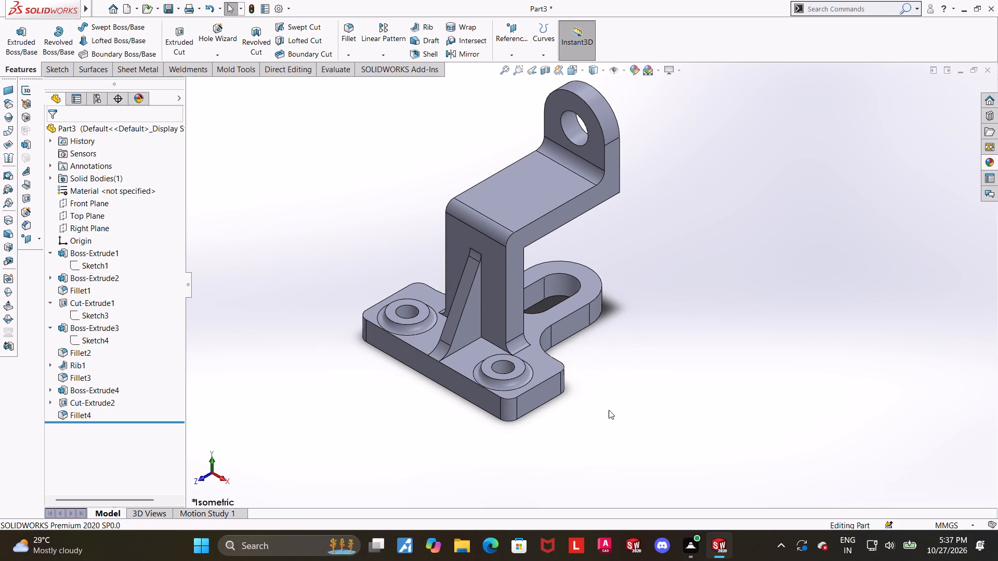
scroll(609, 410, "up", 1)
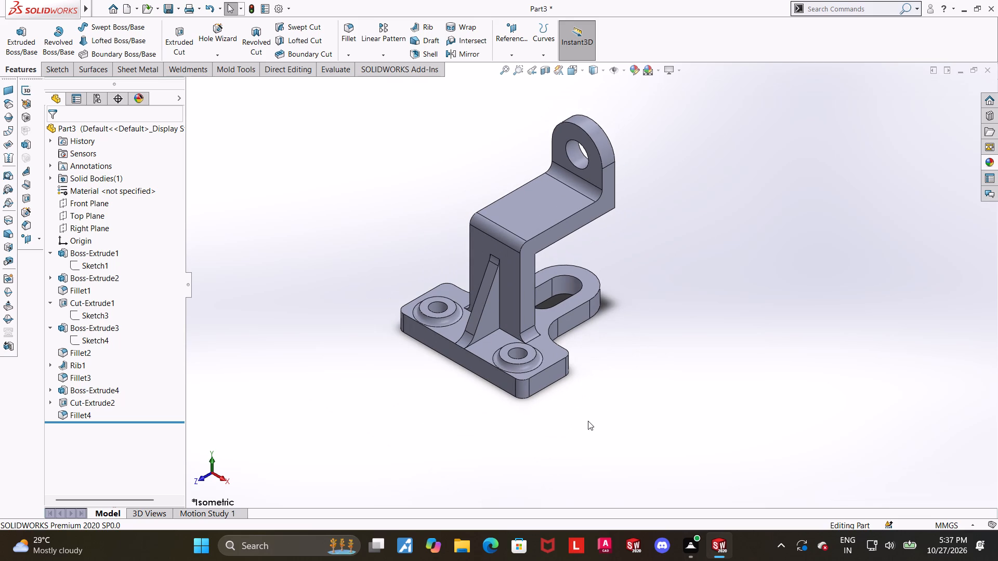
middle_click_drag(582, 424, 590, 386)
scroll(539, 299, "down", 3)
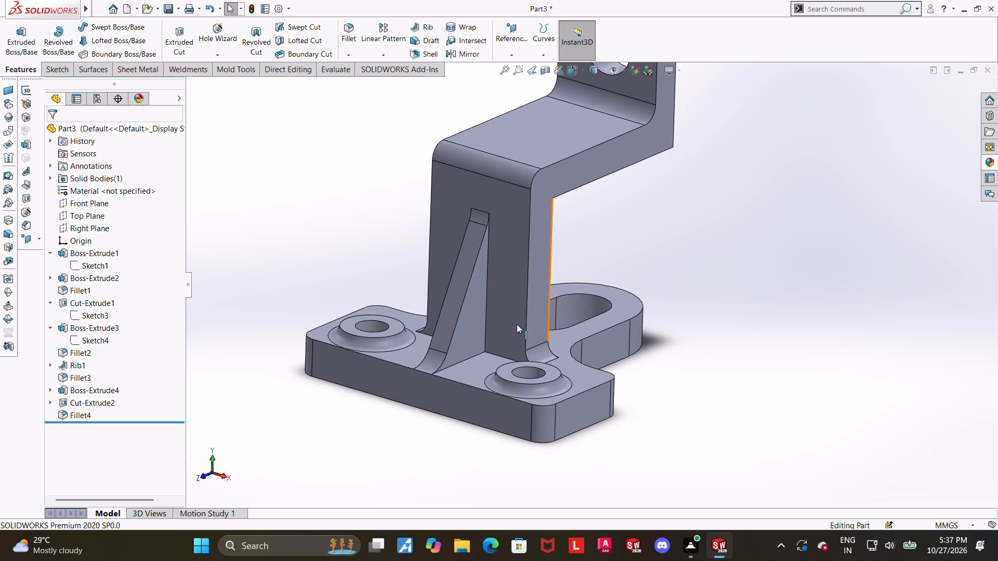
middle_click_drag(516, 327, 516, 350)
scroll(516, 350, "up", 1)
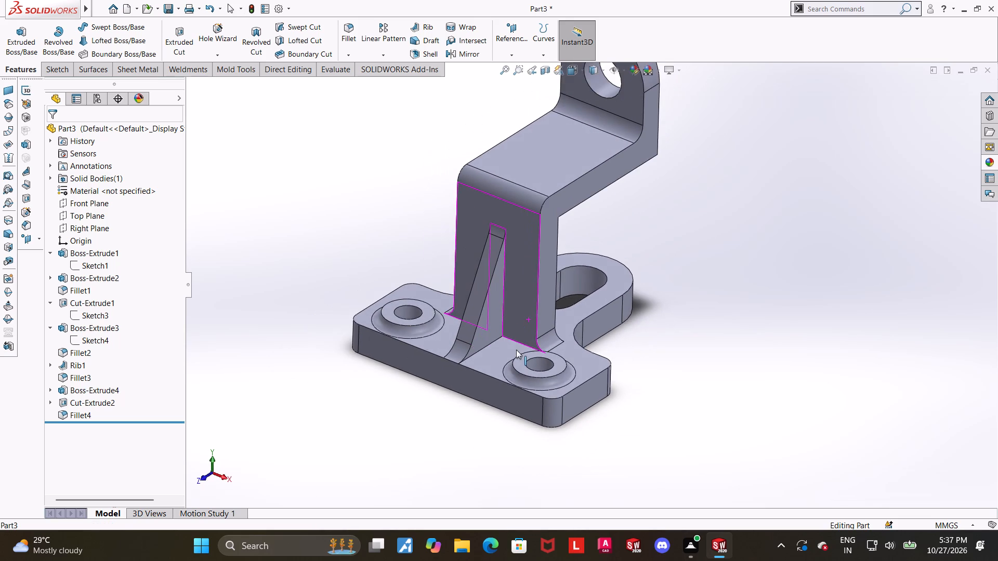
middle_click_drag(542, 398, 564, 230)
scroll(556, 334, "up", 1)
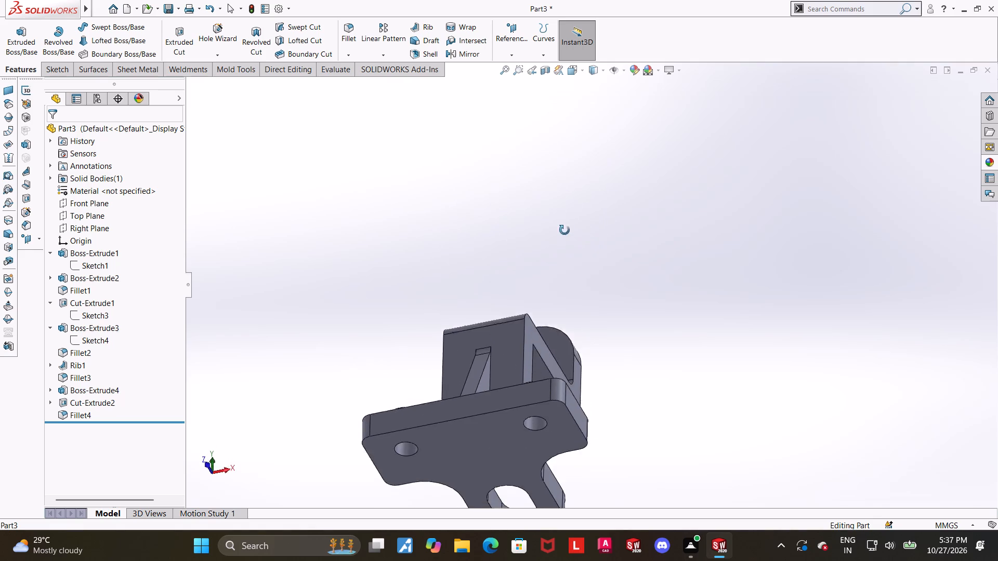
Show the part in isometric view and examine the bracket's side profile, rib, bosses and slotted base from several angles.
middle_click_drag(564, 230, 560, 346)
middle_click_drag(574, 355, 578, 376)
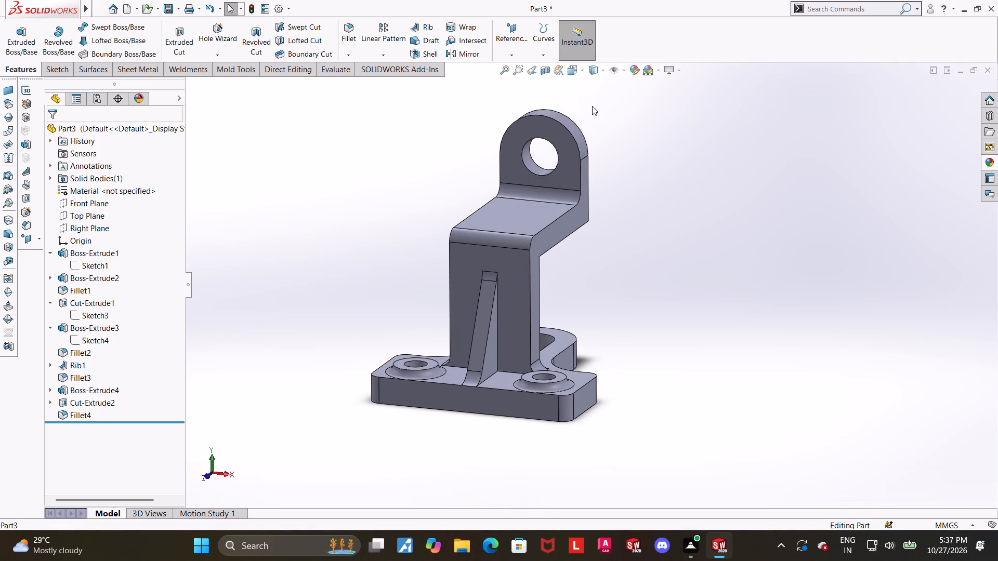
left_click(577, 68)
left_click(516, 269)
scroll(748, 319, "down", 1)
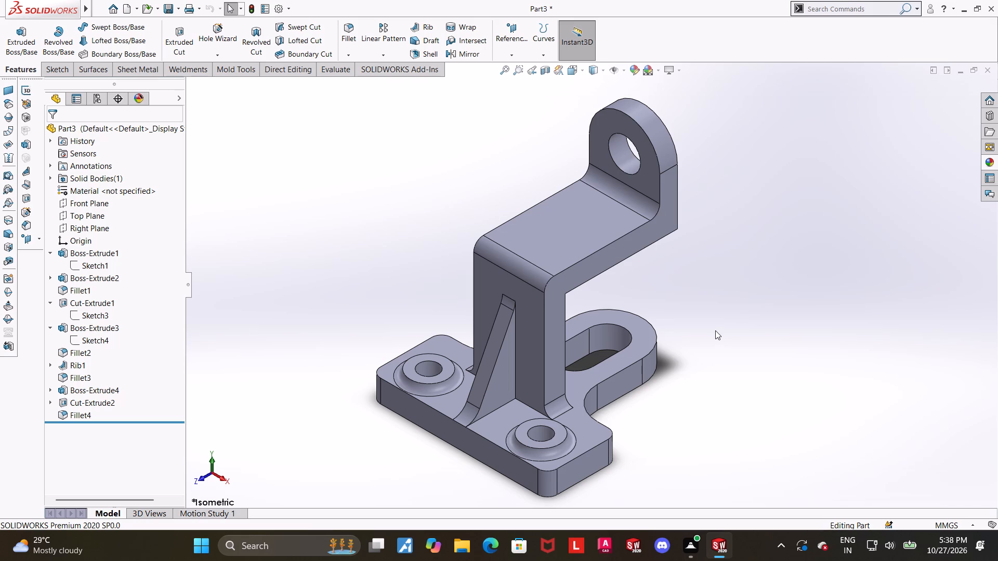
scroll(688, 330, "up", 1)
scroll(602, 378, "down", 2)
scroll(638, 390, "up", 1)
middle_click_drag(638, 389, 573, 347)
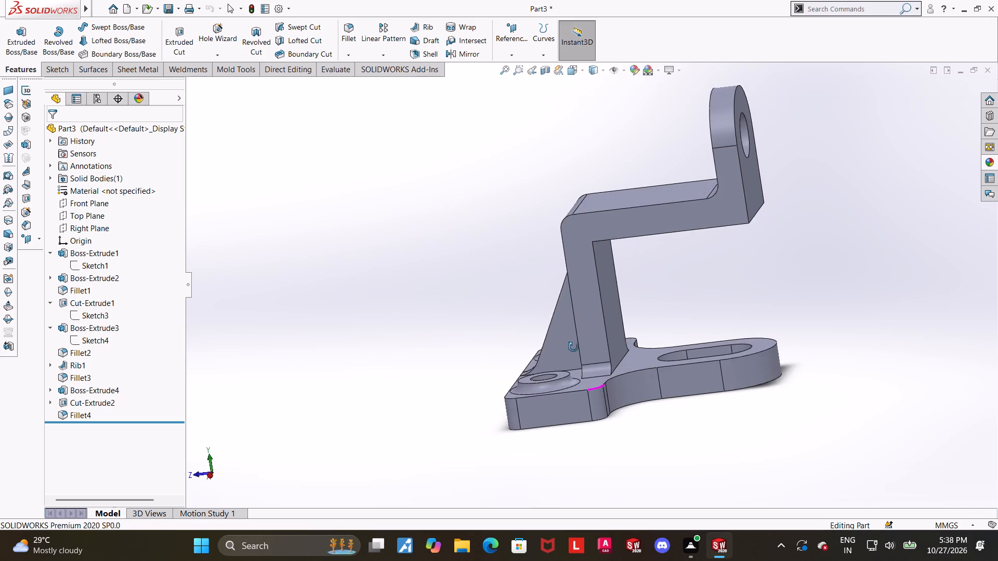
middle_click_drag(573, 347, 589, 303)
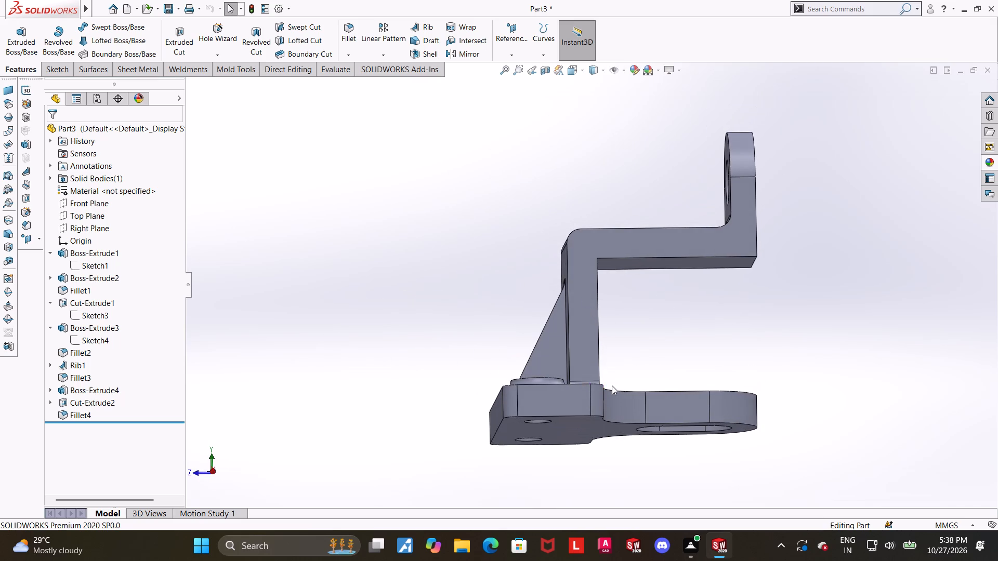
scroll(612, 385, "up", 2)
middle_click_drag(613, 384, 652, 413)
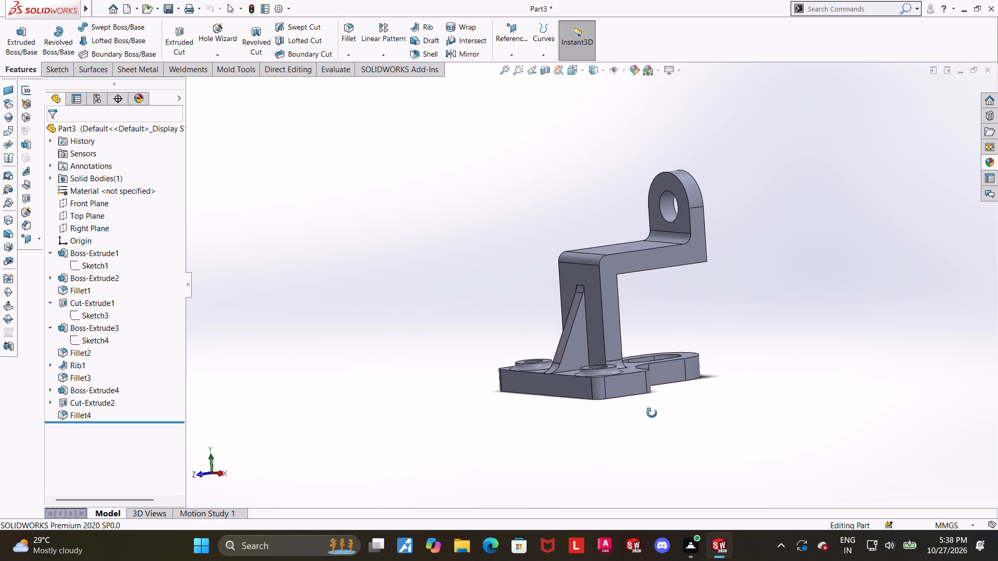
middle_click_drag(652, 413, 652, 417)
scroll(648, 310, "down", 3)
middle_click_drag(640, 329, 650, 355)
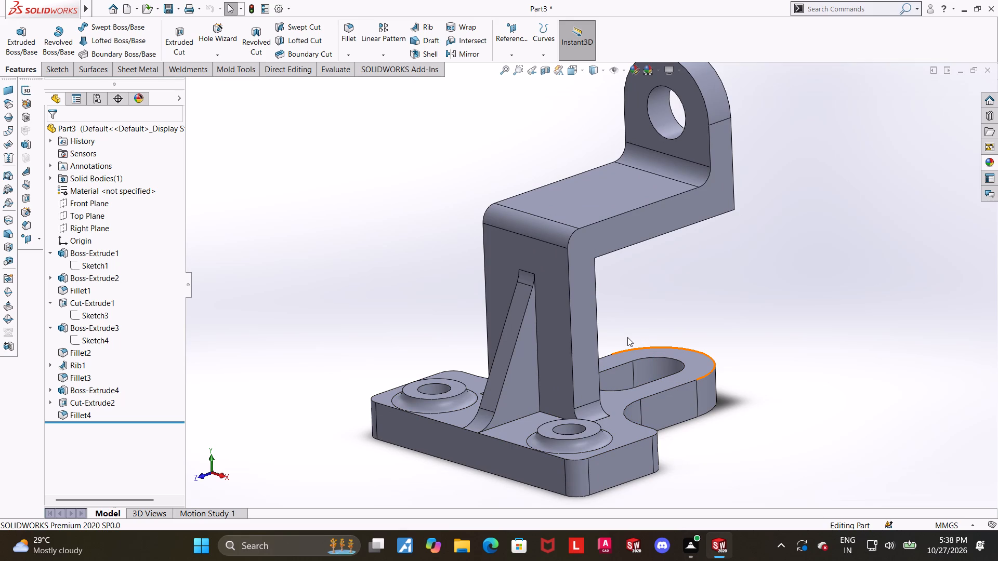
middle_click_drag(633, 329, 642, 364)
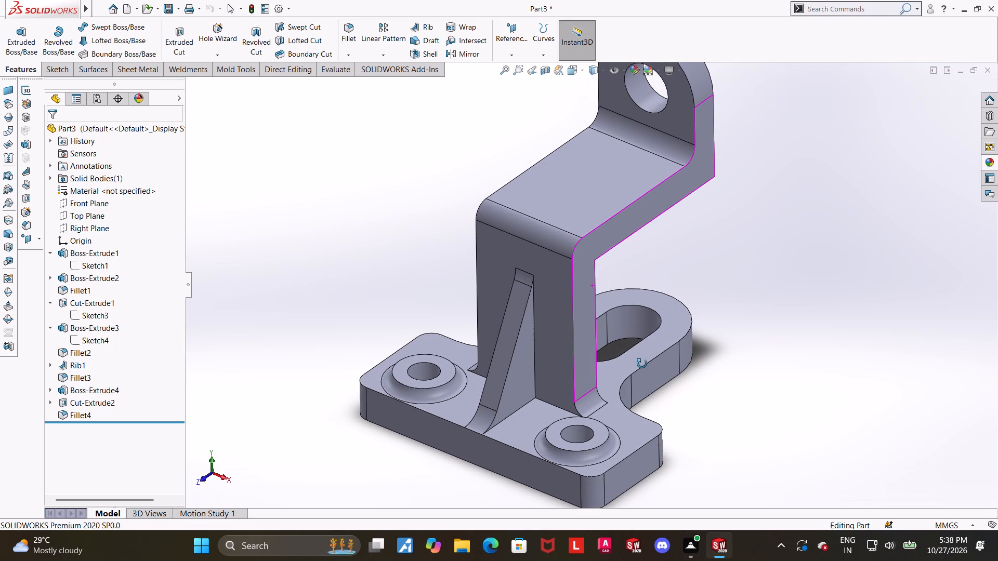
middle_click_drag(642, 364, 606, 350)
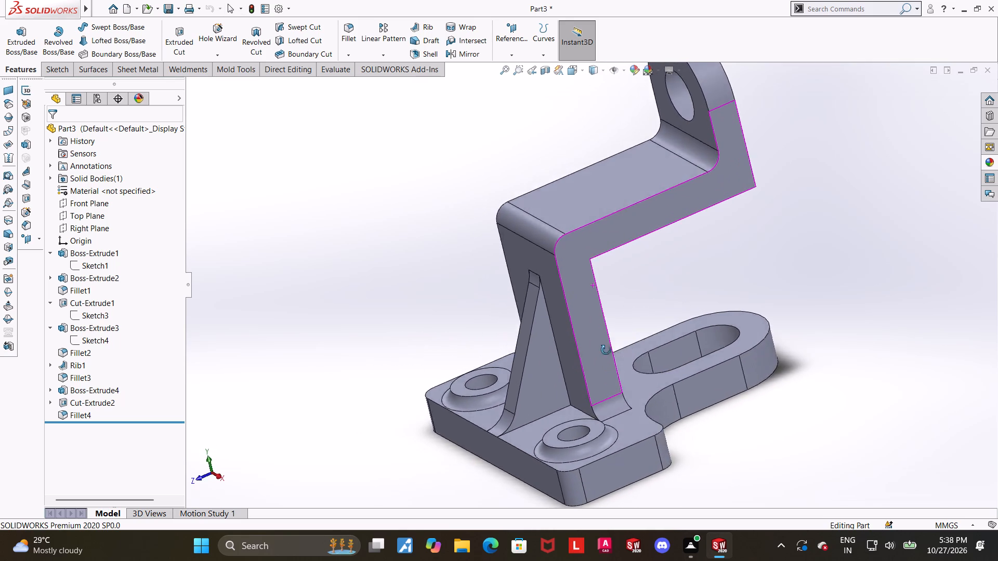
middle_click_drag(606, 350, 610, 331)
scroll(610, 329, "up", 1)
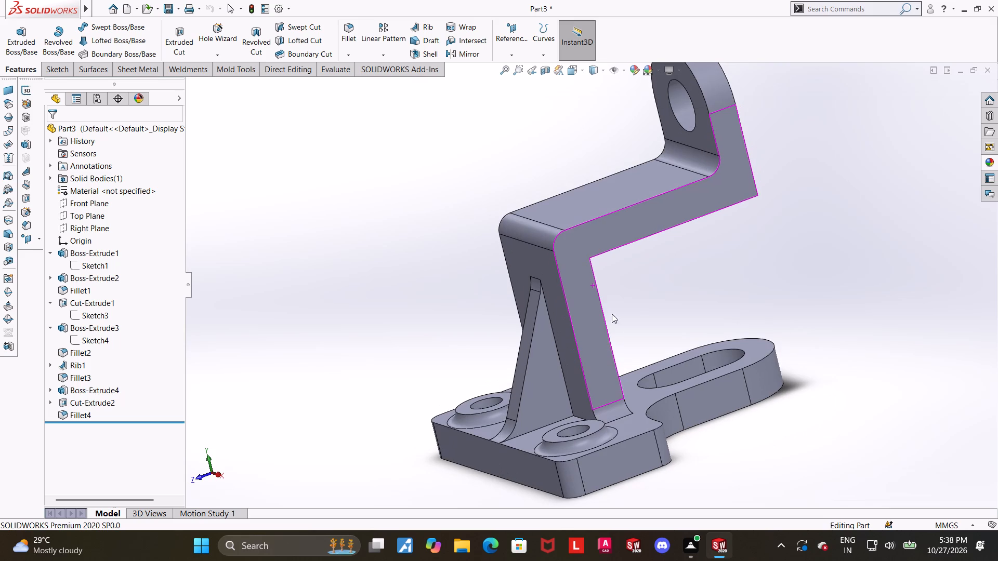
Show the right view and create a planar section view of the bracket through the Right Plane.
left_click(572, 71)
left_click(495, 359)
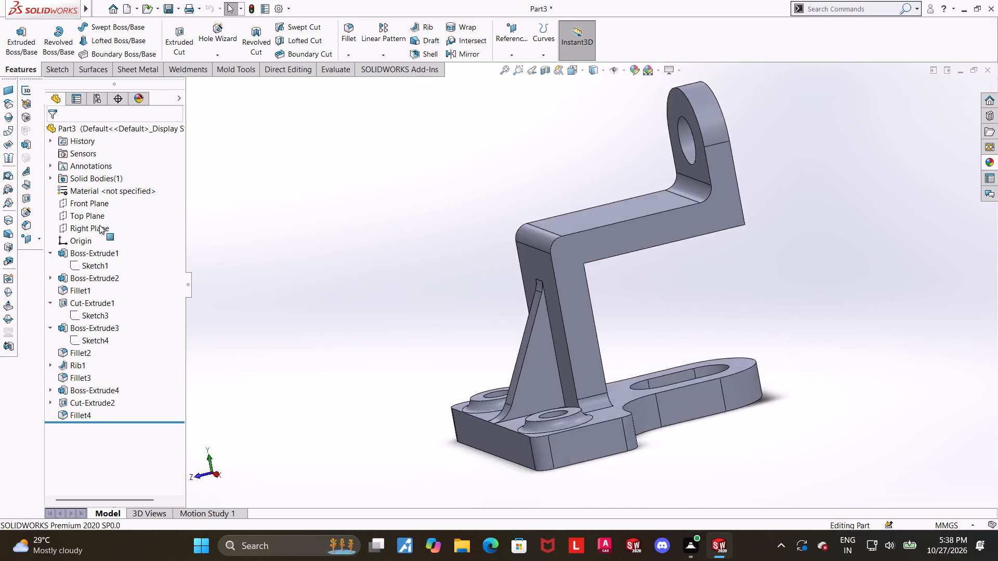
left_click(80, 225)
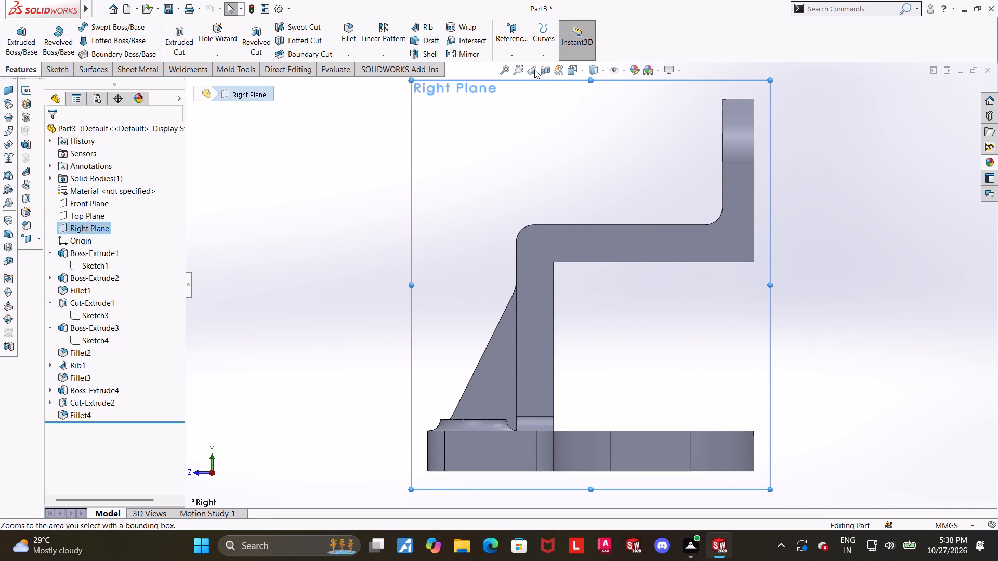
left_click(547, 70)
left_click(58, 130)
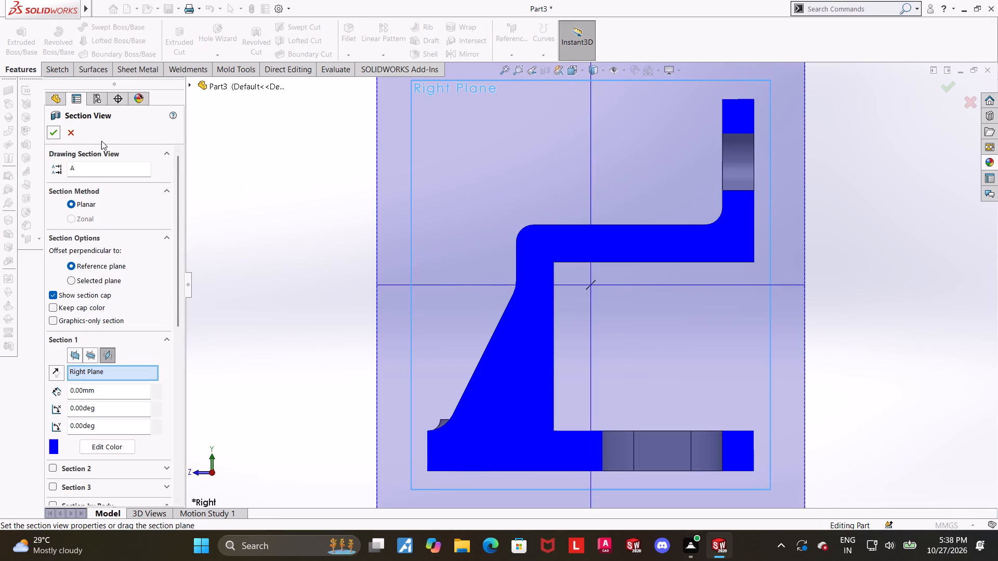
left_click(57, 131)
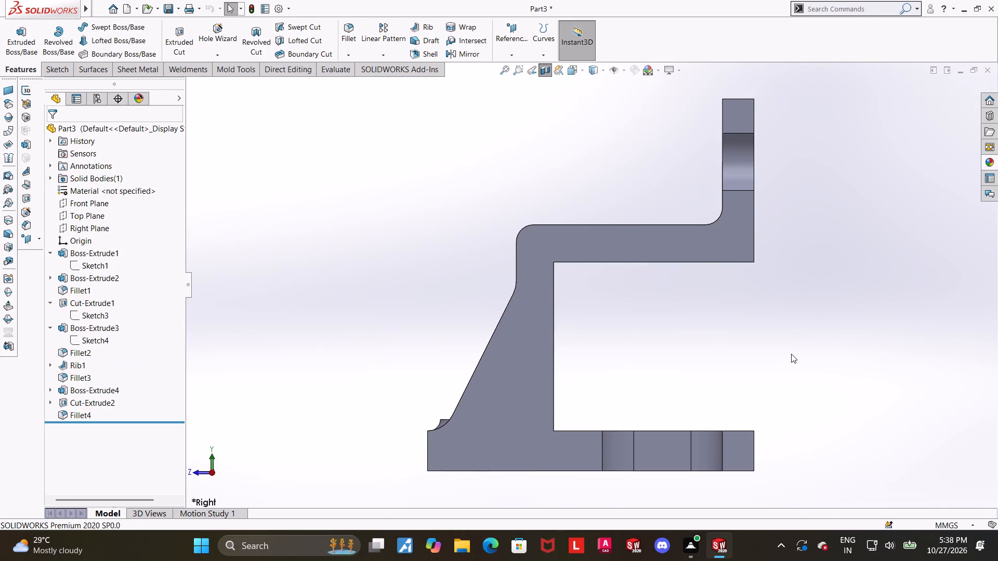
Examine the sectioned bracket at an angle and in the right view, and turn the section view off.
left_click(791, 354)
scroll(418, 444, "down", 4)
middle_click_drag(535, 443, 566, 464)
scroll(568, 466, "up", 6)
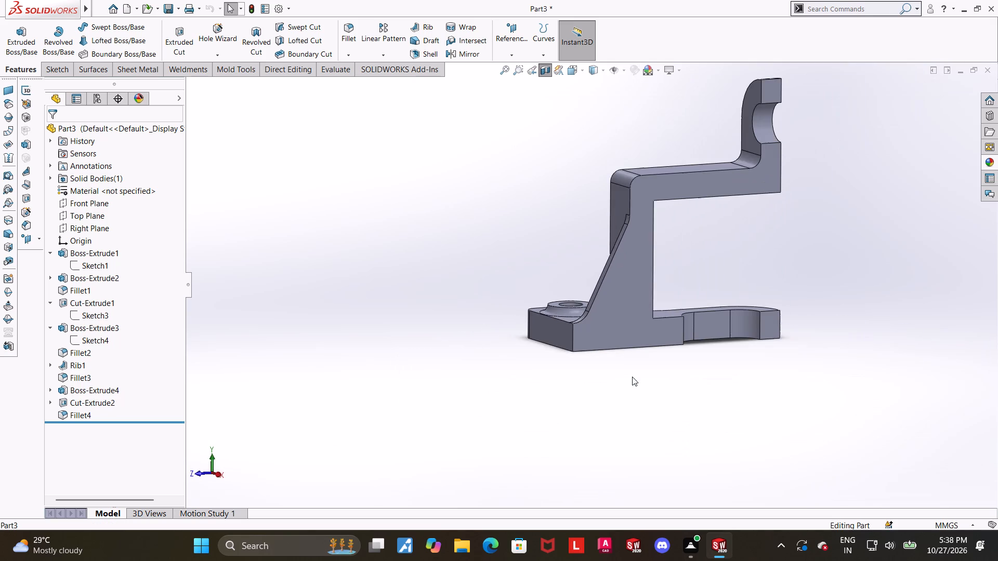
middle_click_drag(636, 375, 622, 373)
scroll(622, 372, "up", 1)
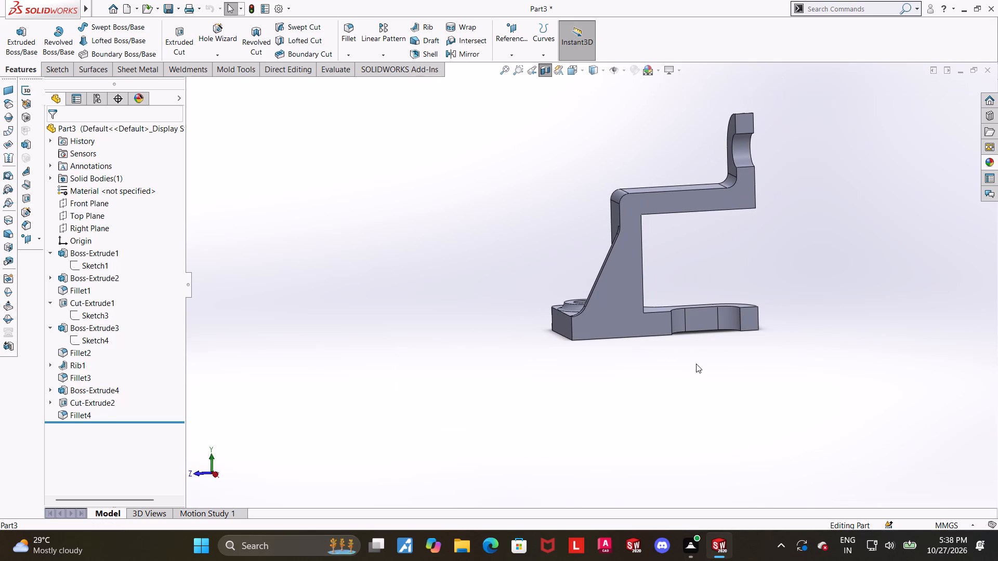
scroll(701, 366, "up", 2)
left_click(574, 73)
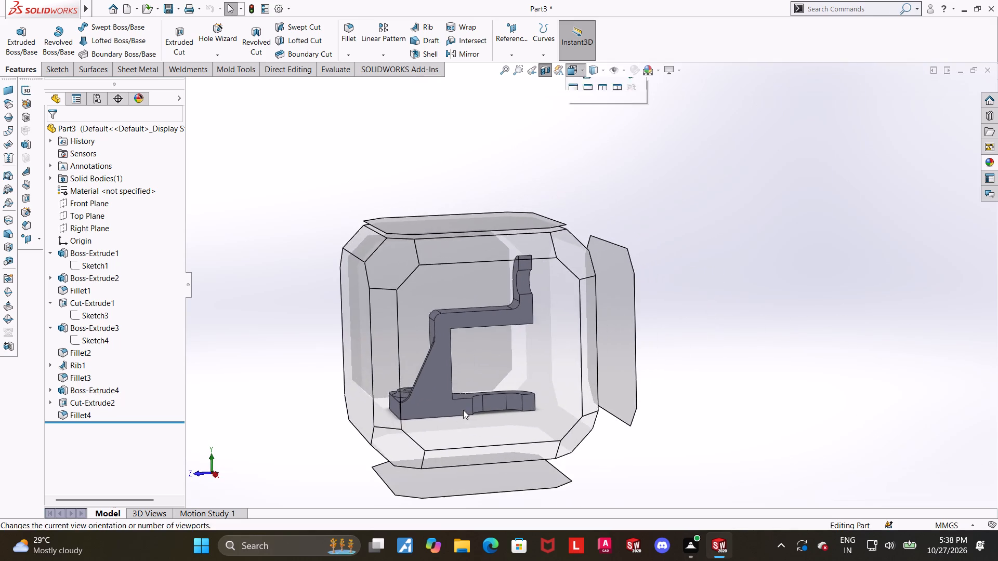
left_click(463, 410)
scroll(631, 420, "down", 1)
scroll(870, 426, "up", 2)
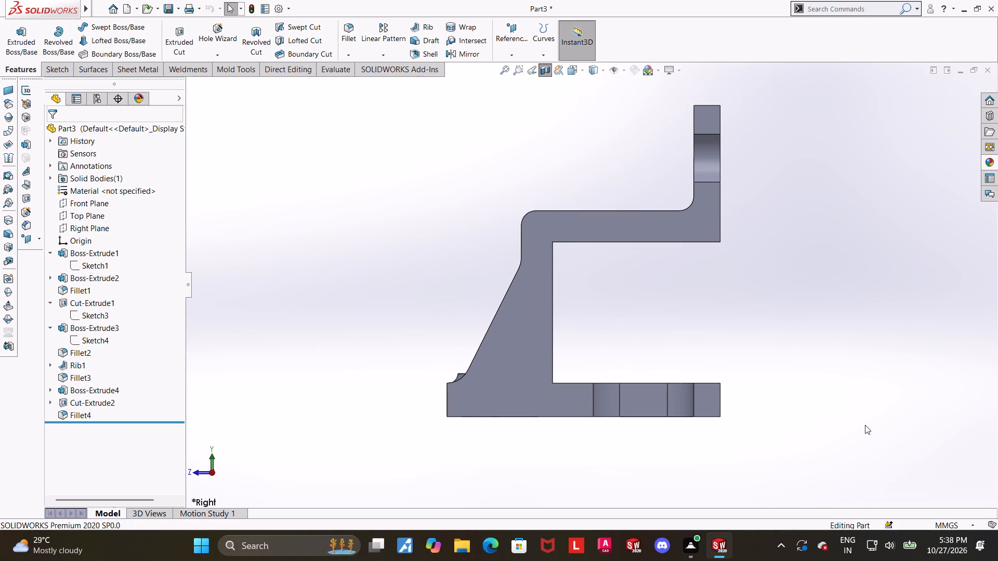
middle_click_drag(711, 413, 712, 417)
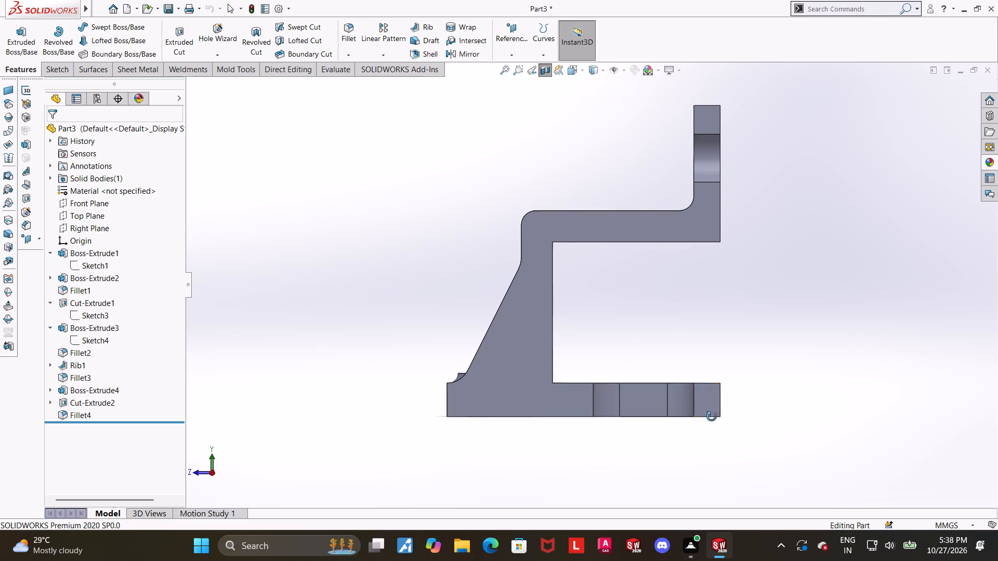
middle_click_drag(712, 417, 711, 473)
left_click(546, 76)
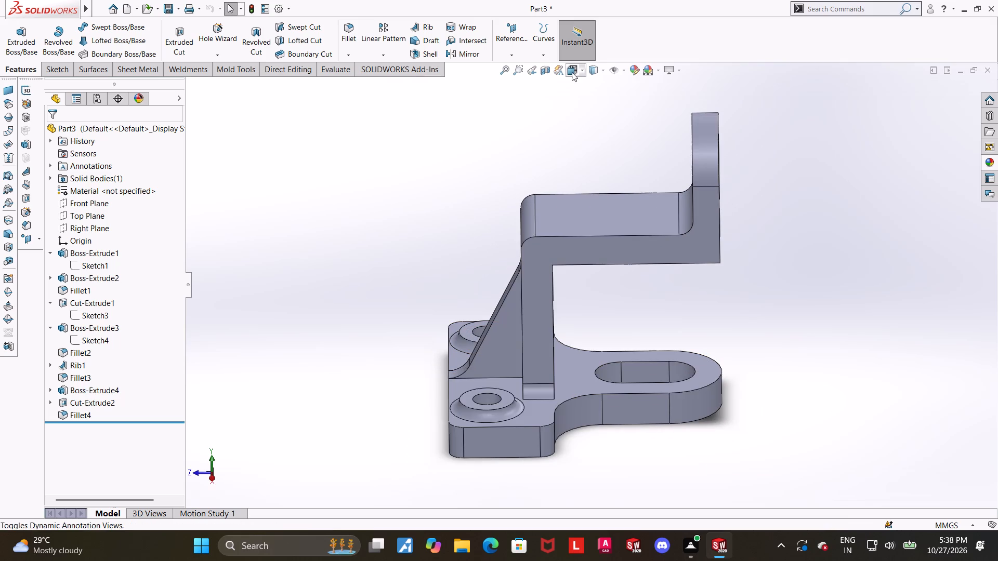
Return the part to isometric view and examine the complete bracket's overall shape.
scroll(589, 269, "up", 2)
left_click(575, 66)
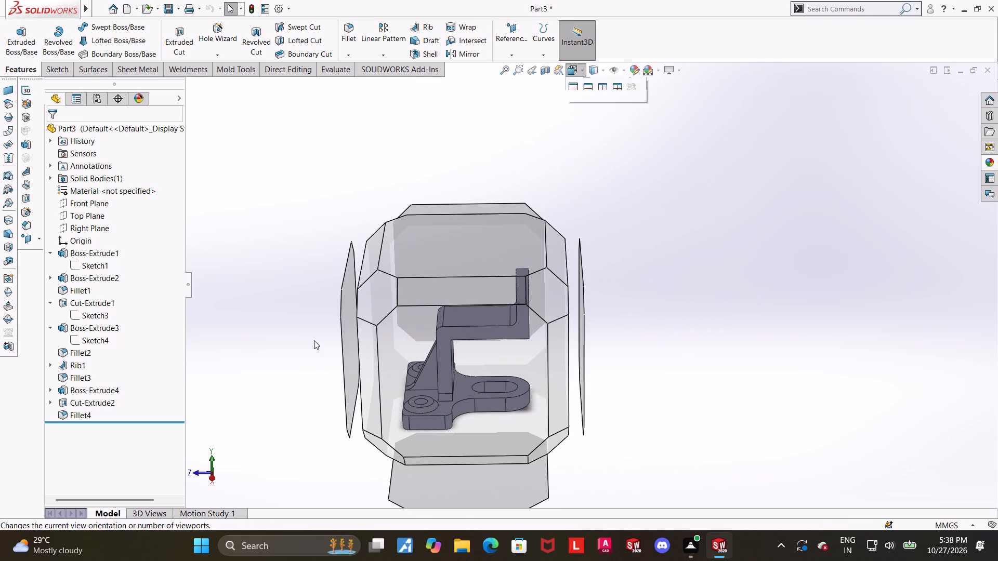
left_click(360, 311)
scroll(724, 329, "down", 1)
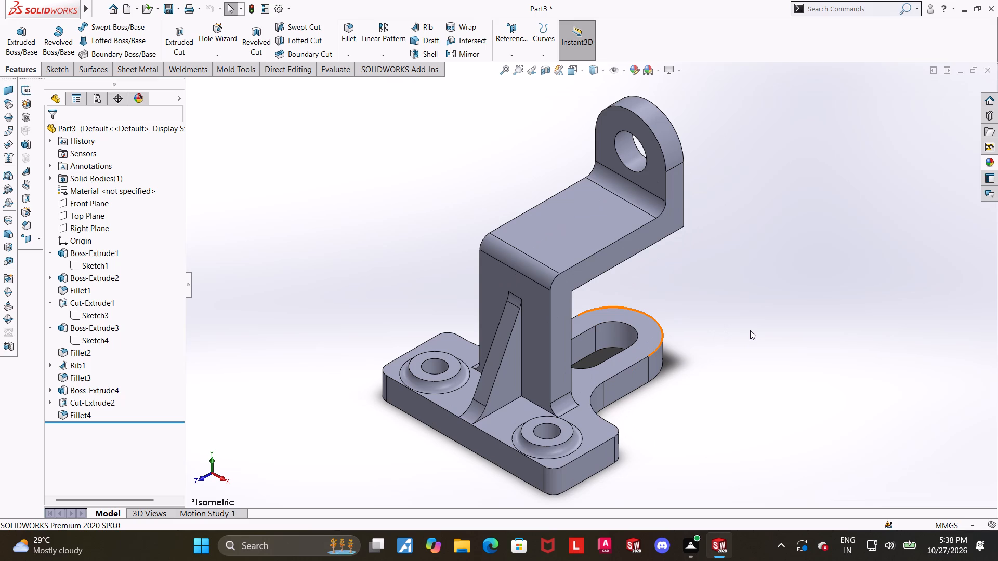
scroll(577, 426, "up", 1)
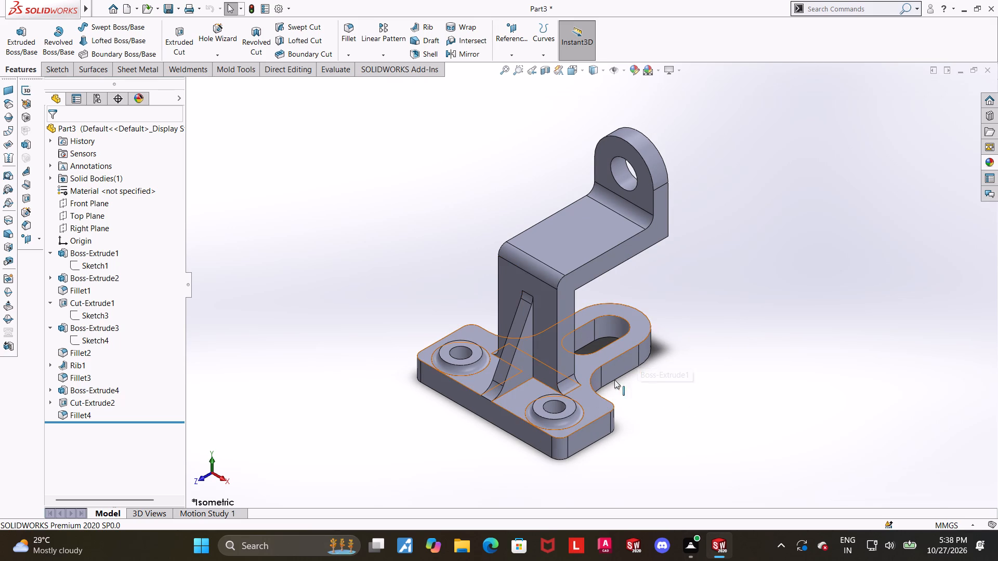
scroll(594, 377, "down", 1)
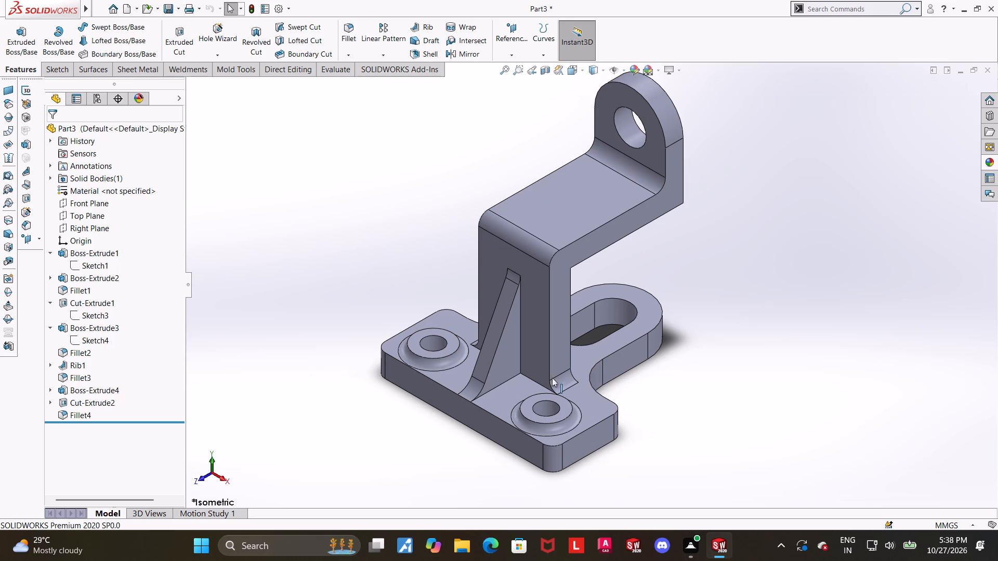
scroll(557, 378, "up", 1)
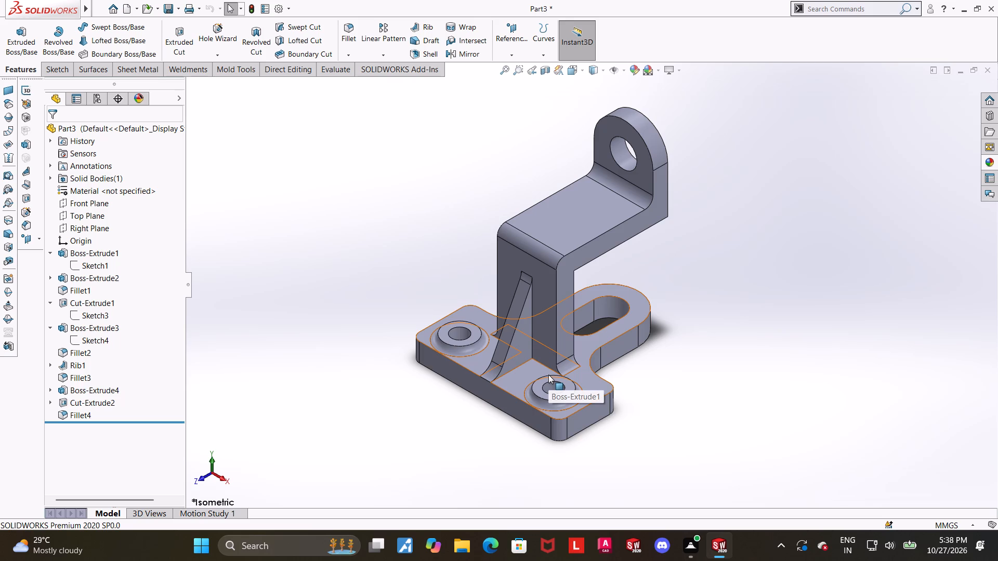
scroll(548, 375, "up", 1)
scroll(548, 375, "down", 1)
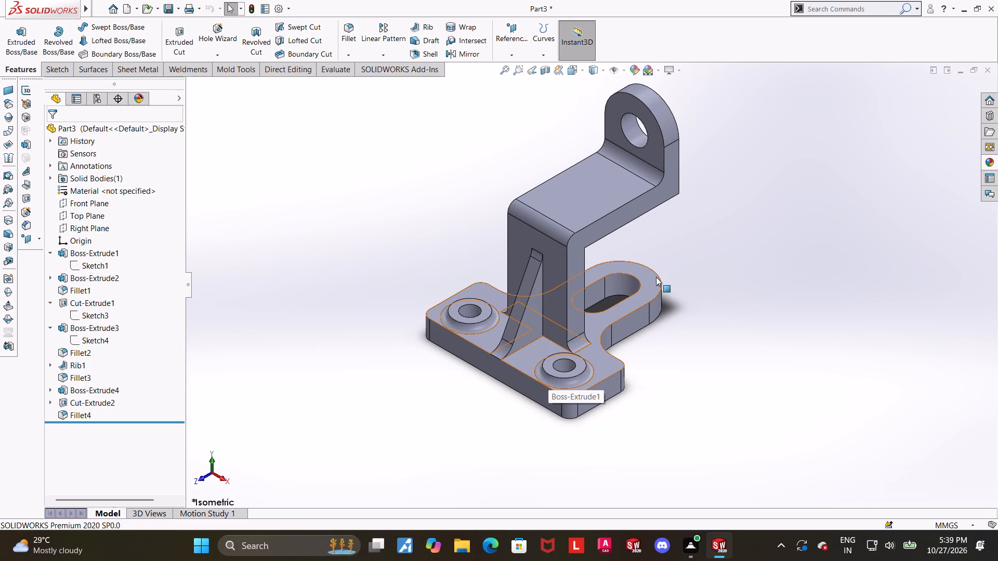
middle_click_drag(657, 277, 695, 217)
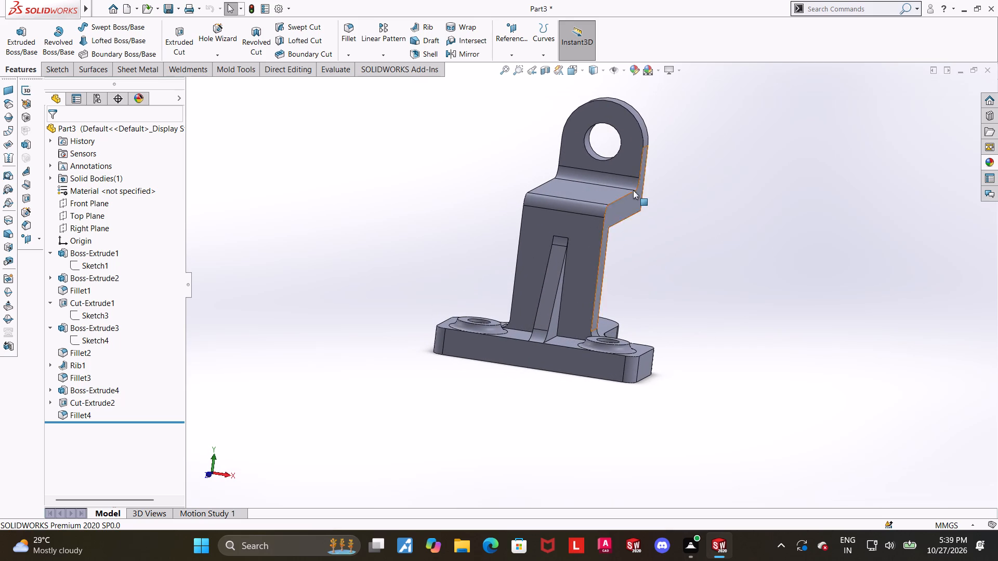
Show the front view with hidden lines visible and examine the bracket's internal edges from the front and at an angle.
left_click(569, 70)
left_click(447, 314)
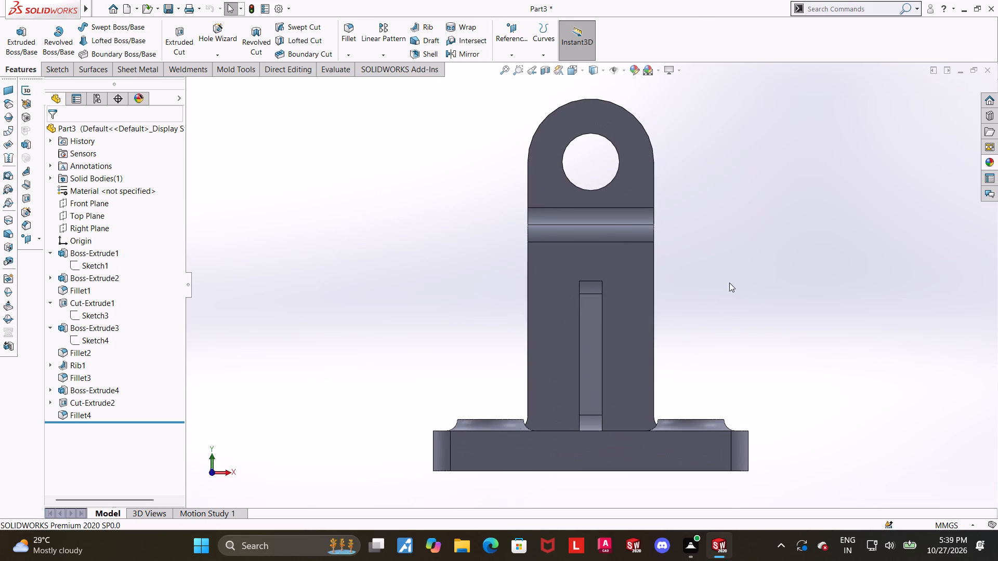
left_click(594, 72)
left_click(597, 123)
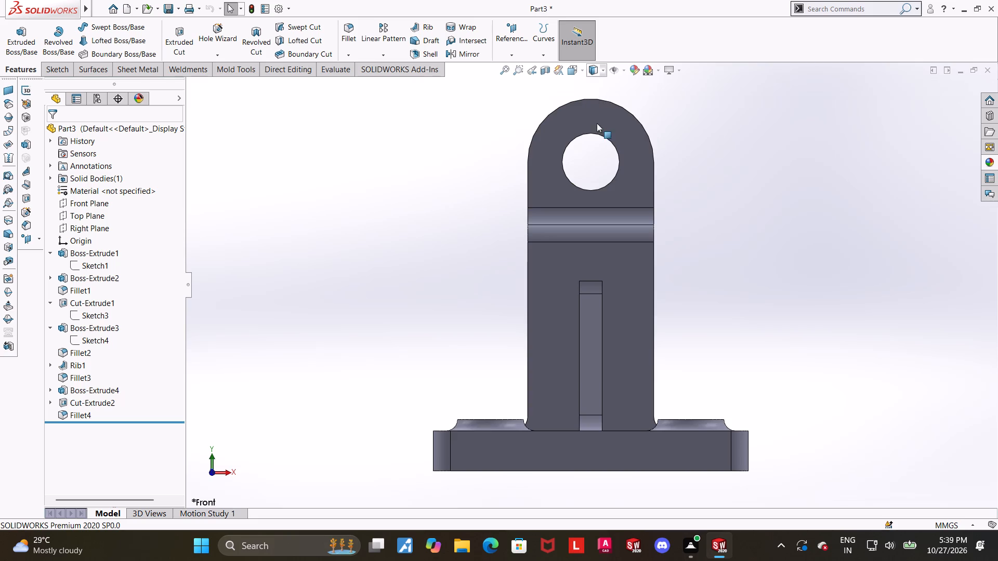
left_click(787, 276)
scroll(756, 344, "down", 1)
scroll(722, 339, "up", 1)
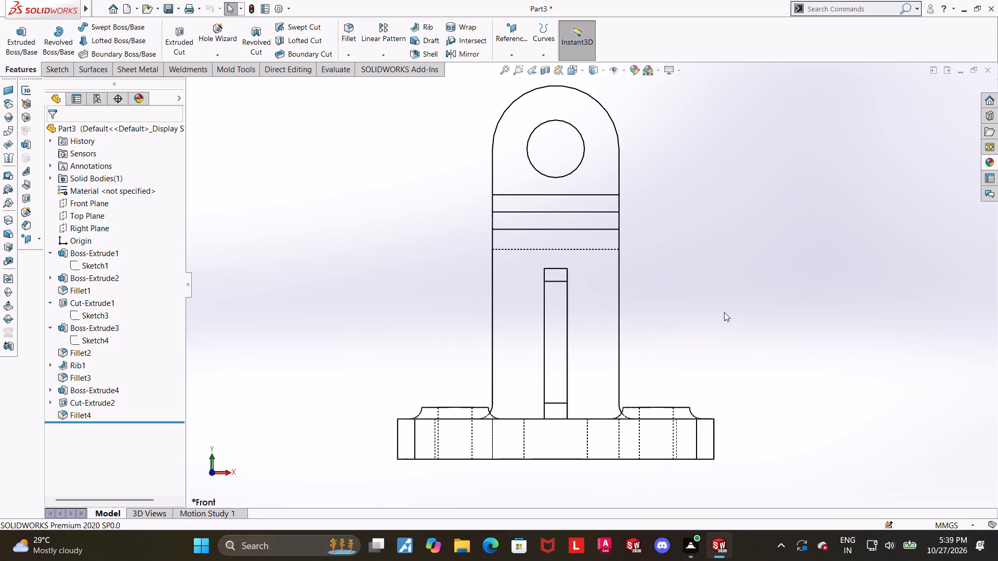
middle_click_drag(720, 249, 680, 257)
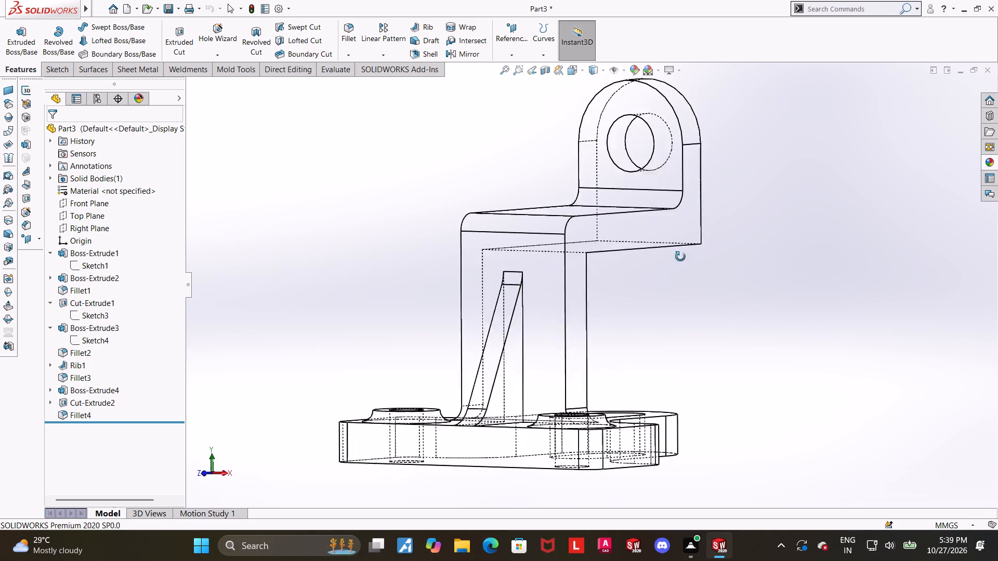
middle_click_drag(680, 257, 710, 259)
scroll(698, 301, "up", 1)
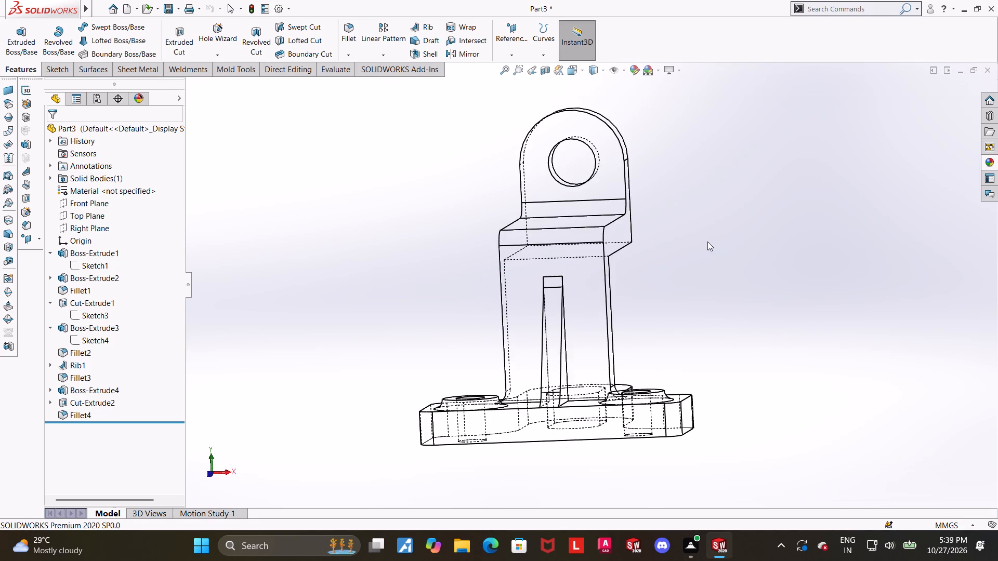
left_click(567, 75)
left_click(508, 310)
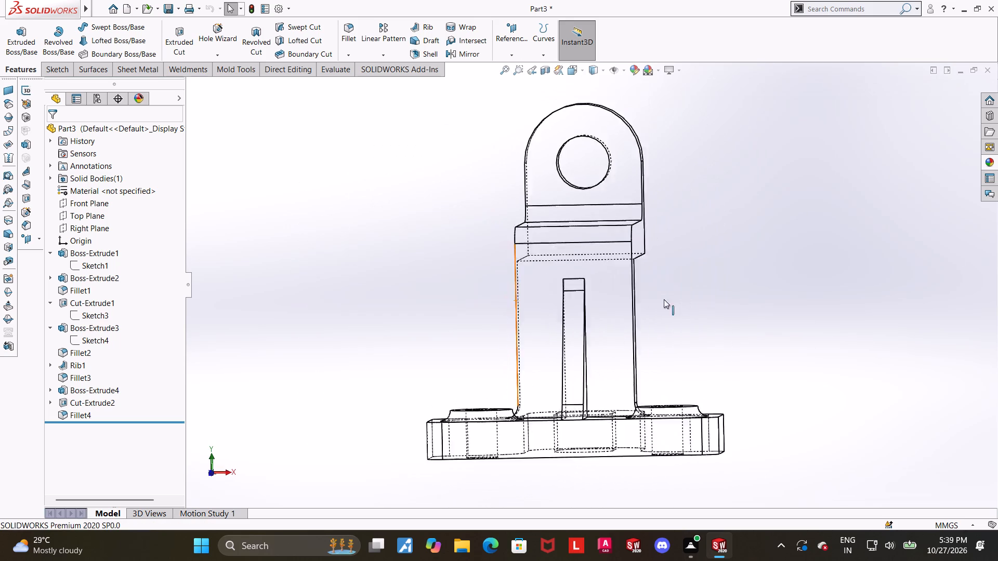
middle_click_drag(724, 298, 702, 294)
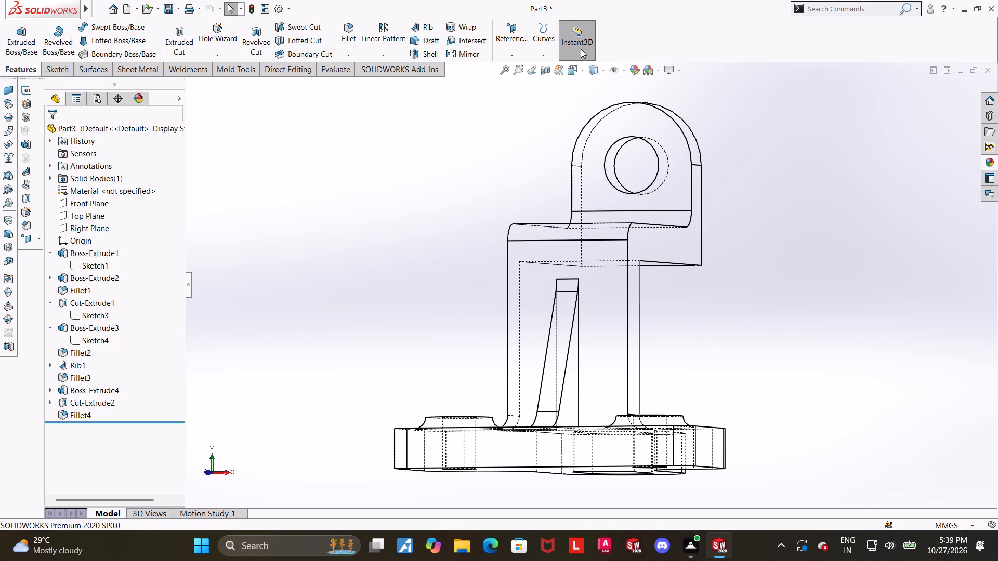
Set the display style to Hidden Lines Removed and show the bracket in front view.
left_click(599, 73)
left_click(595, 113)
left_click(578, 72)
left_click(444, 305)
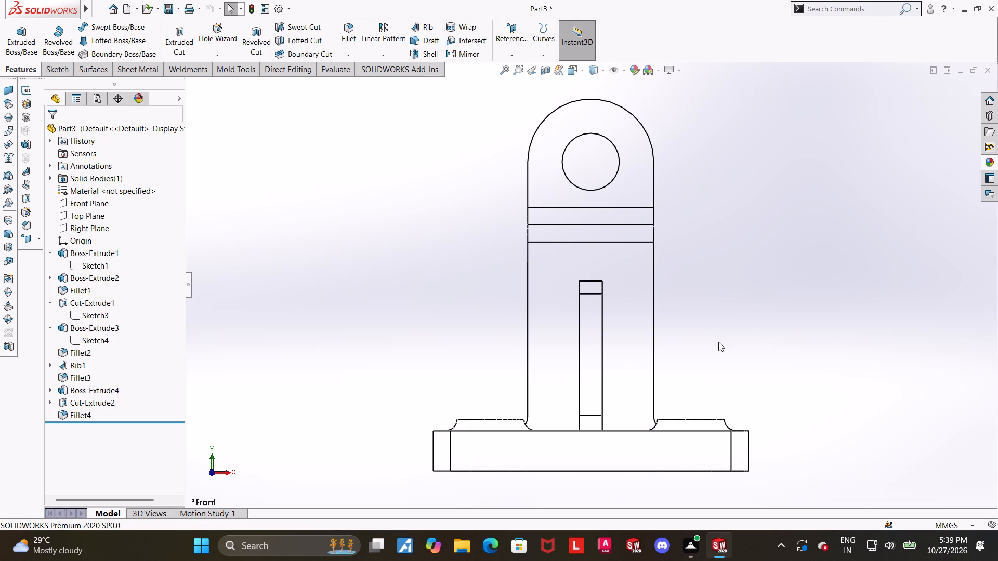
Examine the bracket's outline in the front view, at an angle, and in the right view.
scroll(700, 331, "up", 1)
scroll(688, 378, "down", 1)
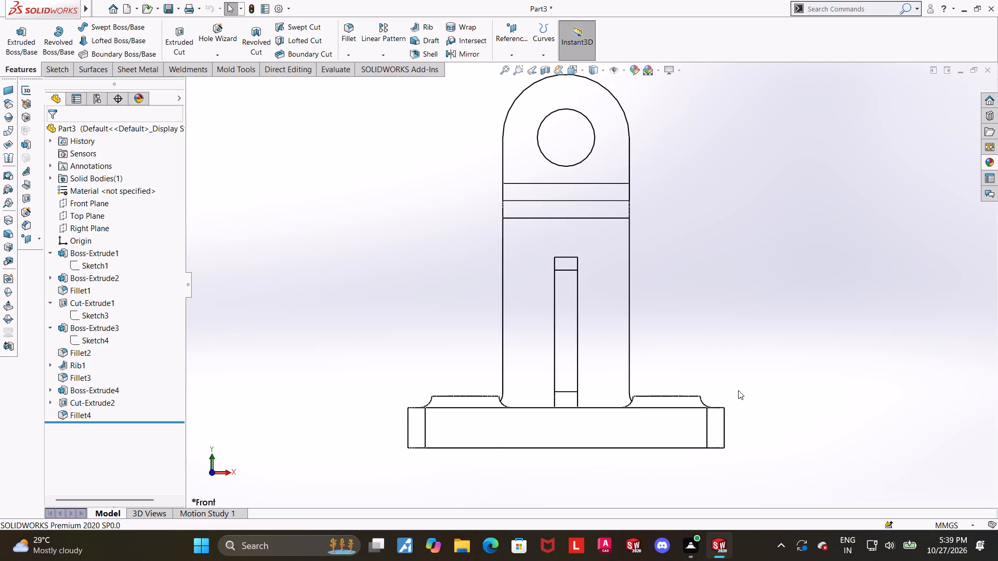
scroll(781, 396, "up", 1)
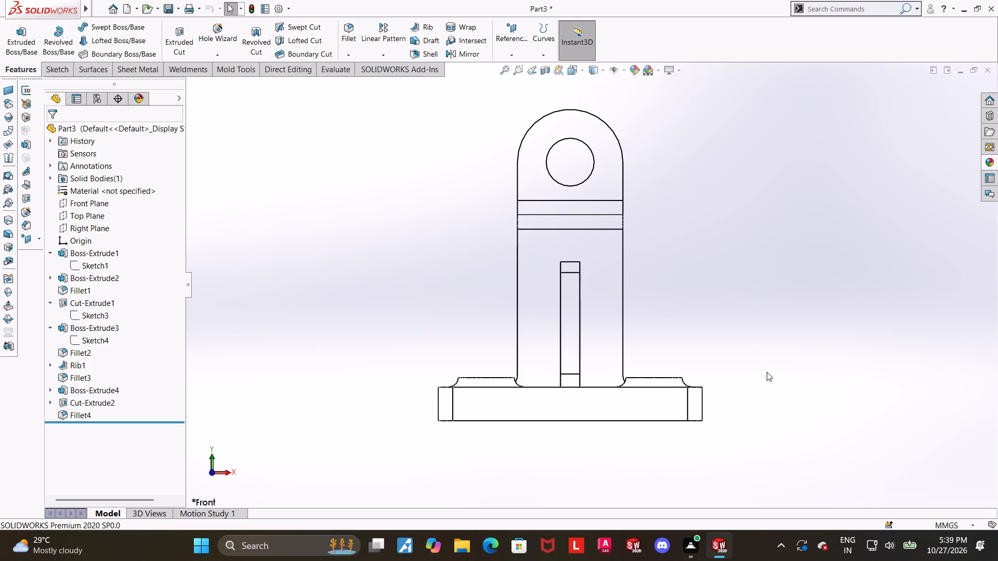
middle_click_drag(753, 364, 662, 374)
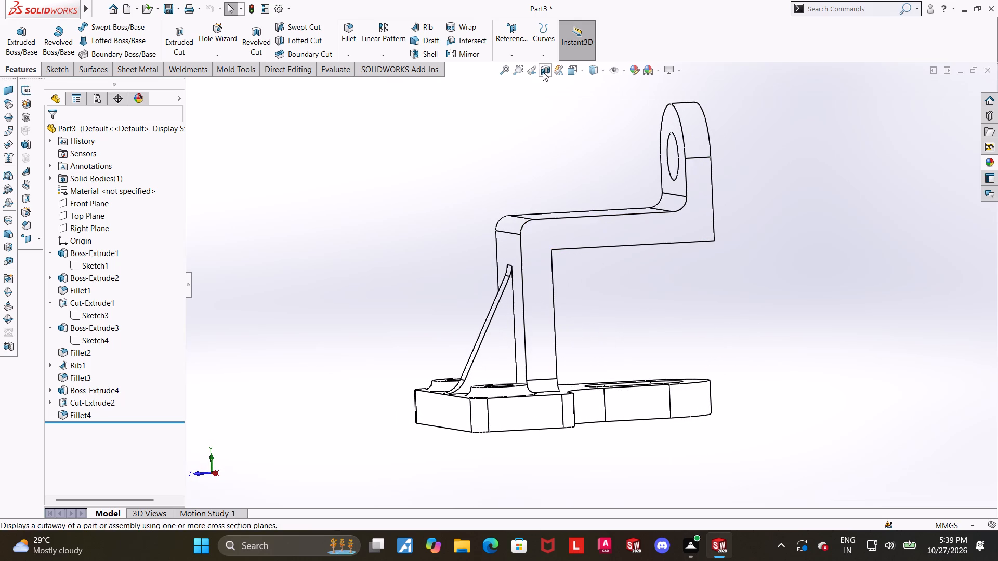
left_click(570, 72)
left_click(505, 325)
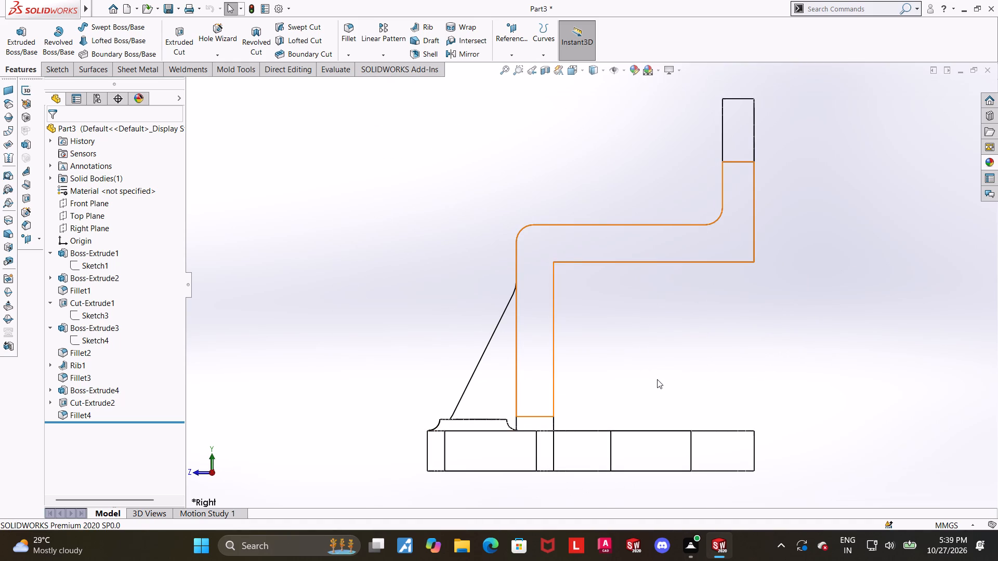
scroll(656, 377, "up", 1)
scroll(701, 343, "down", 1)
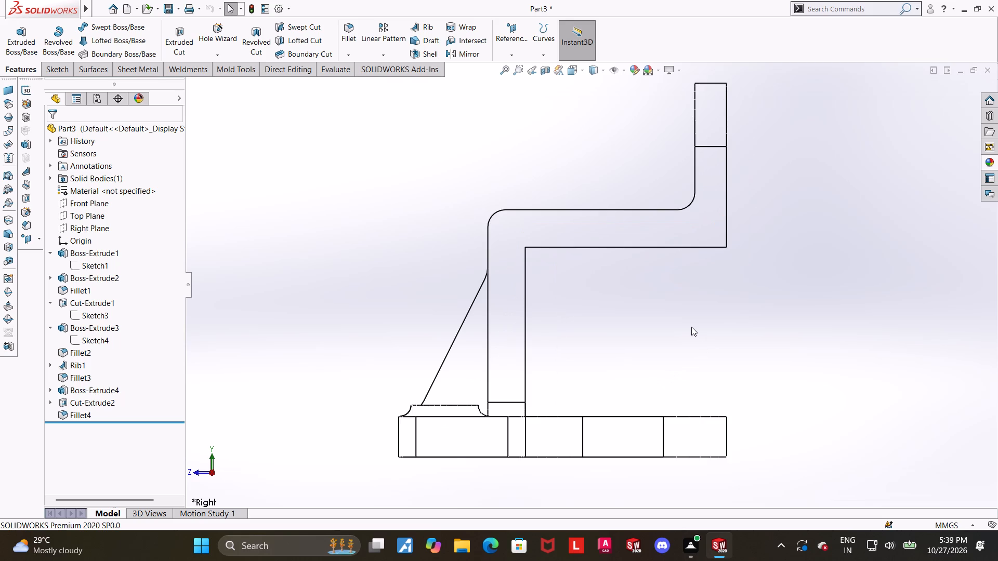
scroll(755, 306, "up", 2)
scroll(758, 288, "down", 1)
scroll(758, 288, "up", 1)
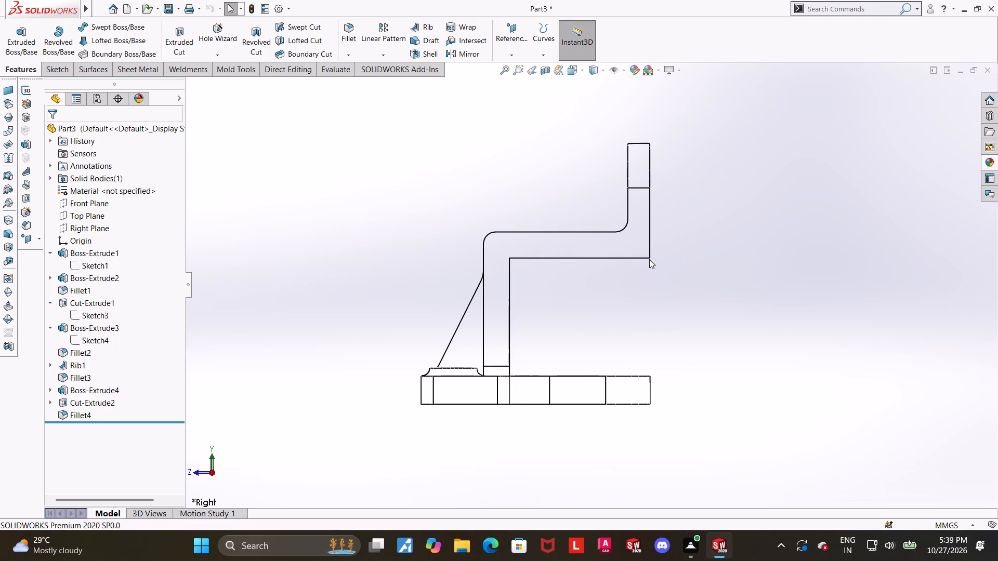
Measure the rounded end face of the plate's stem and its distance to the top of the bracket's upper lug.
left_click(319, 69)
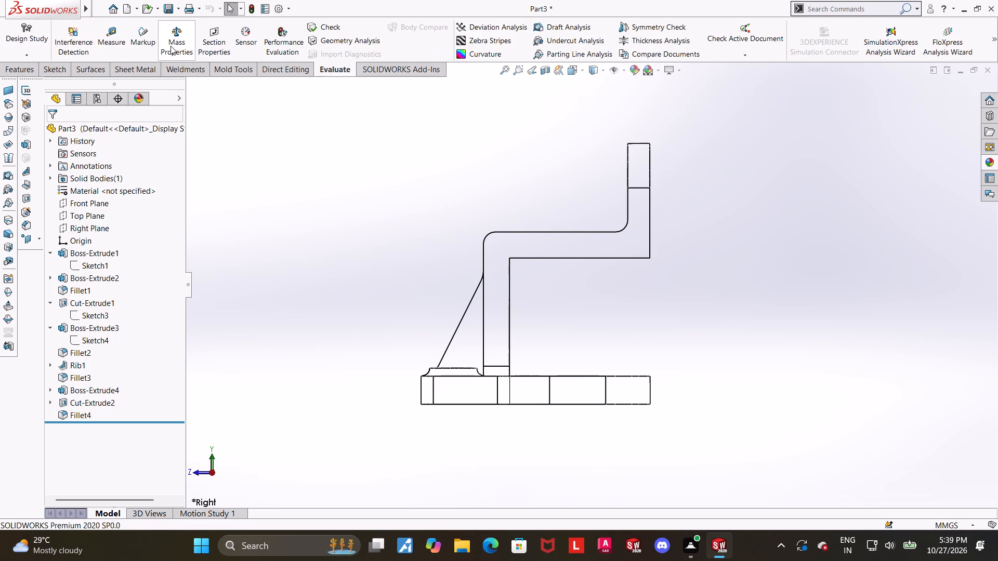
left_click(112, 39)
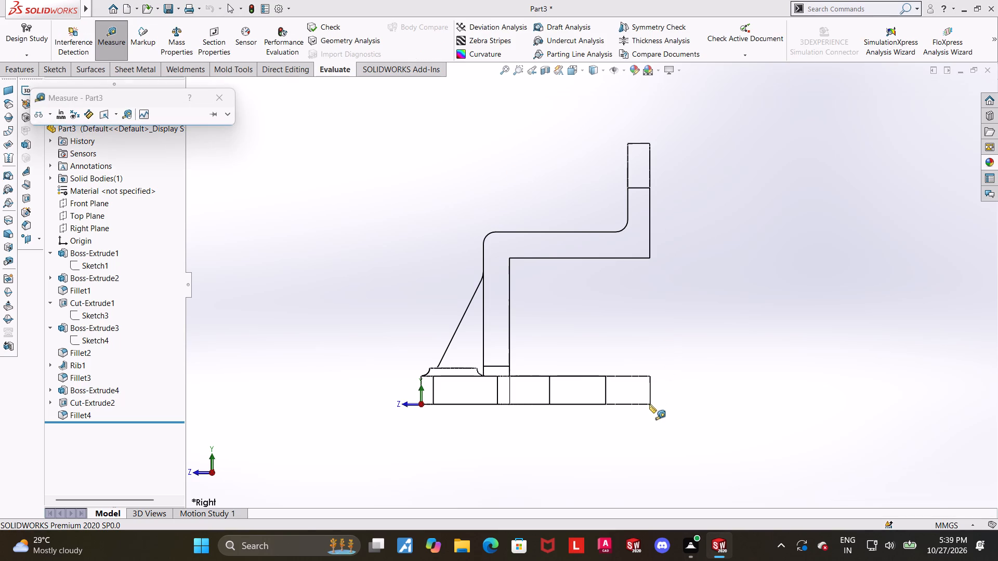
left_click(646, 404)
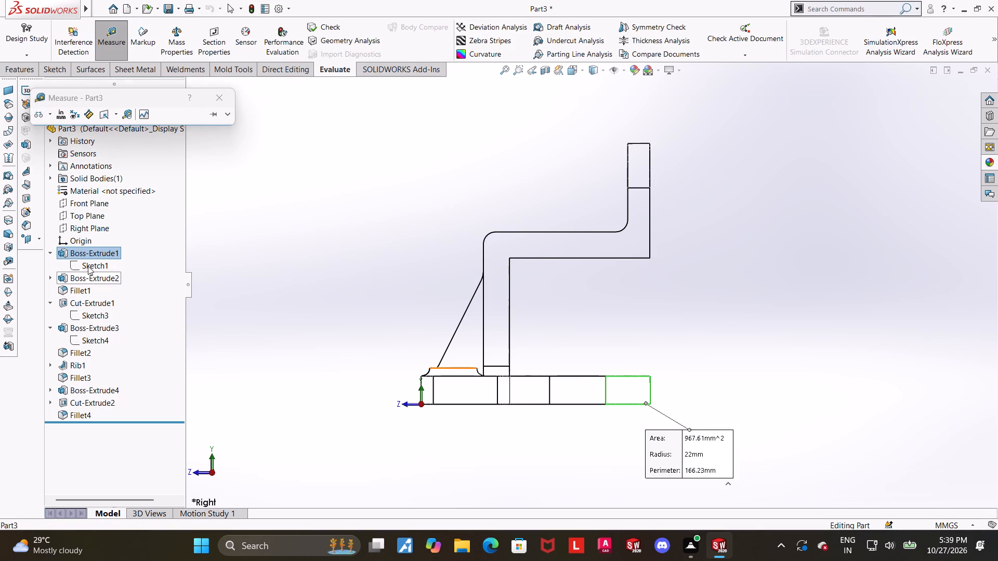
left_click(321, 201)
left_click(226, 99)
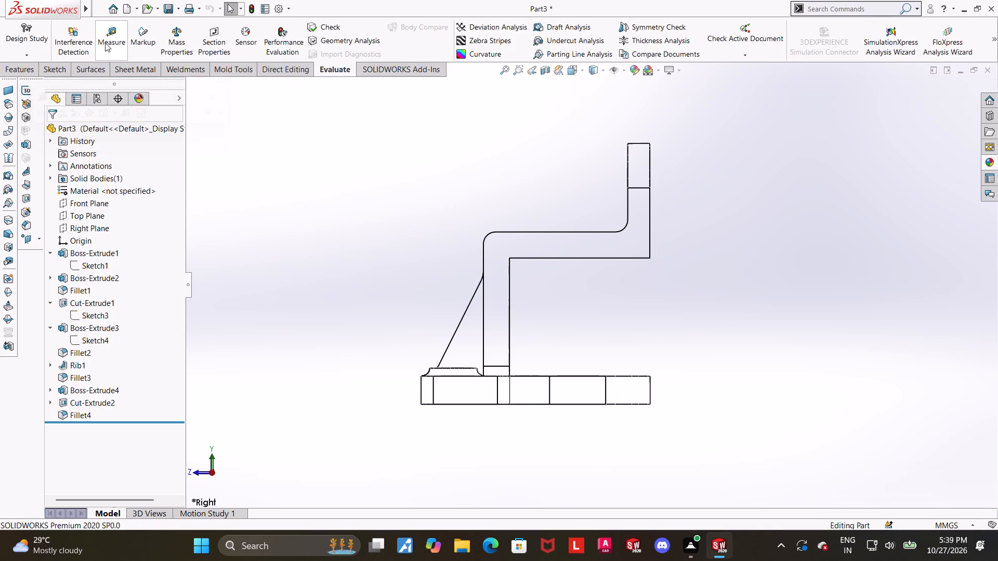
left_click(111, 37)
left_click(626, 404)
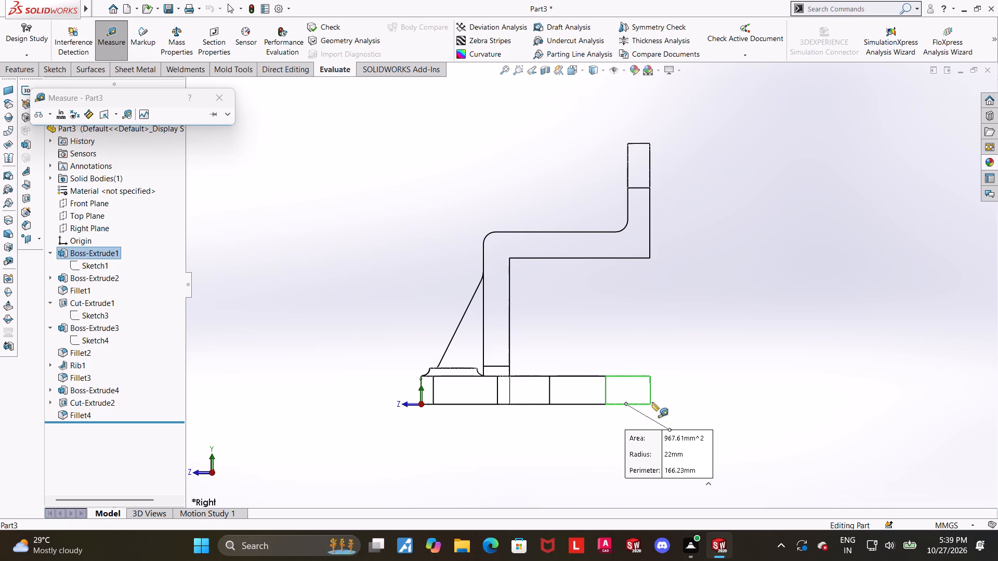
middle_click_drag(696, 270, 699, 359)
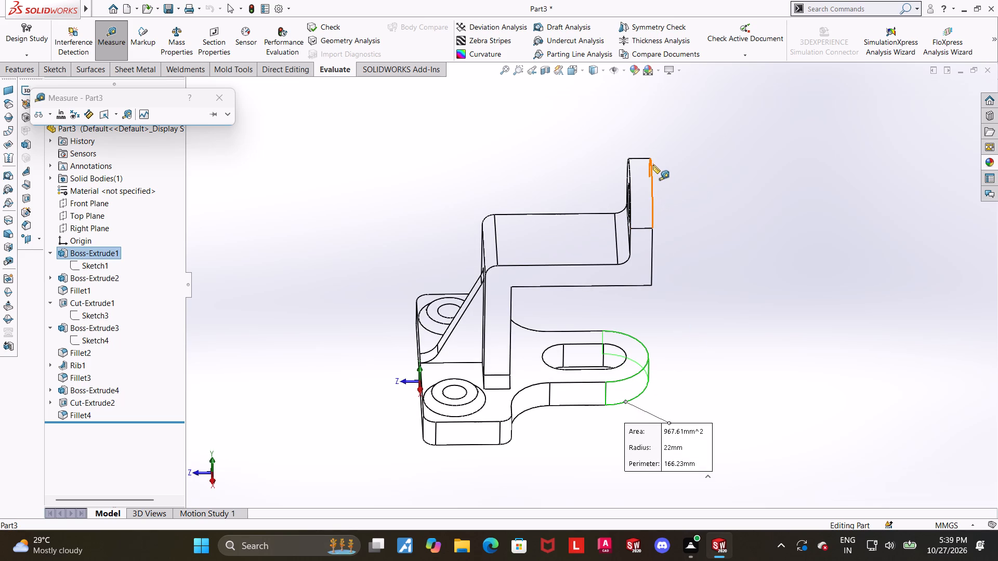
left_click(652, 167)
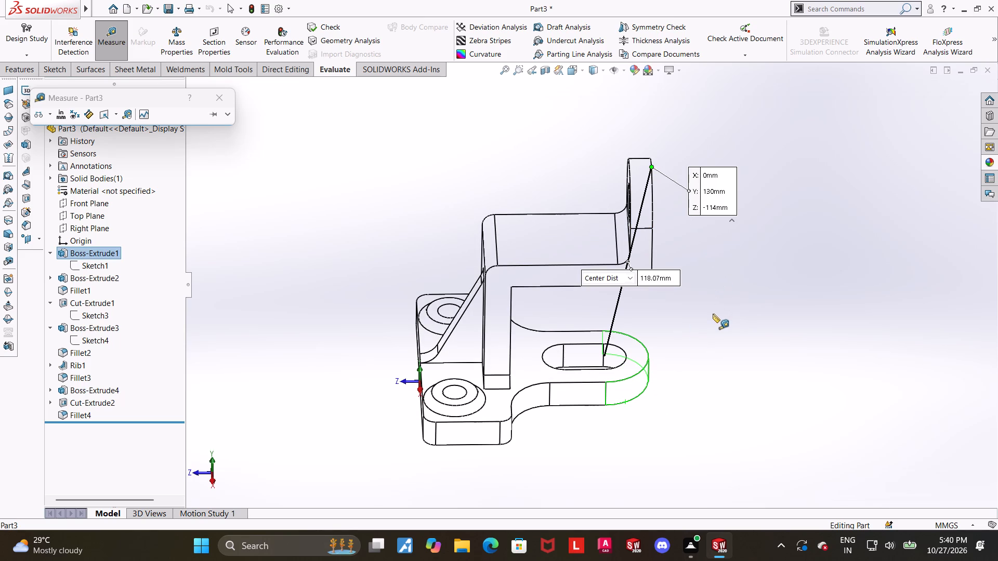
key("Escape")
Examine the bracket's overall shape from several angles and in the isometric view.
scroll(713, 314, "up", 1)
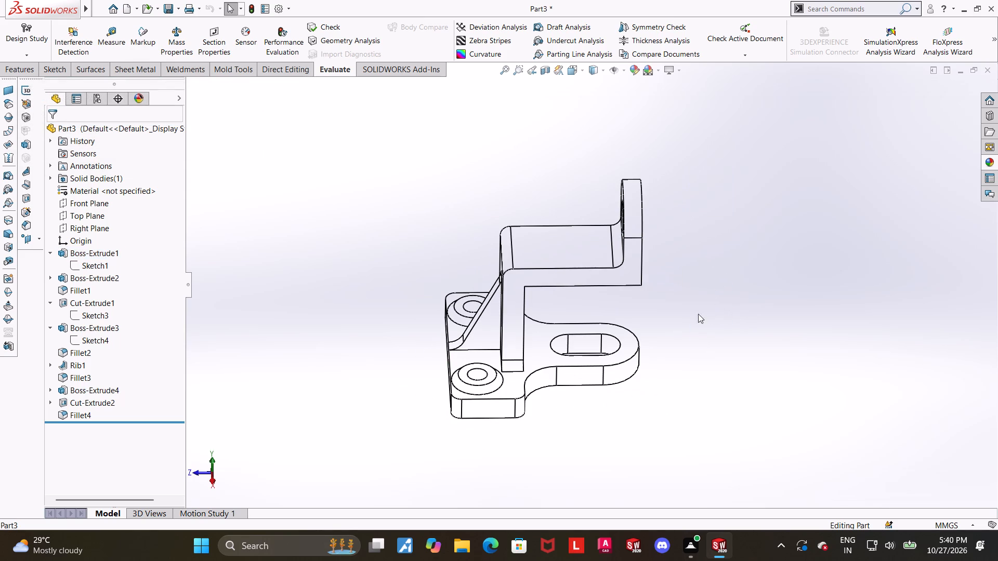
middle_click_drag(697, 340, 696, 295)
scroll(493, 235, "up", 1)
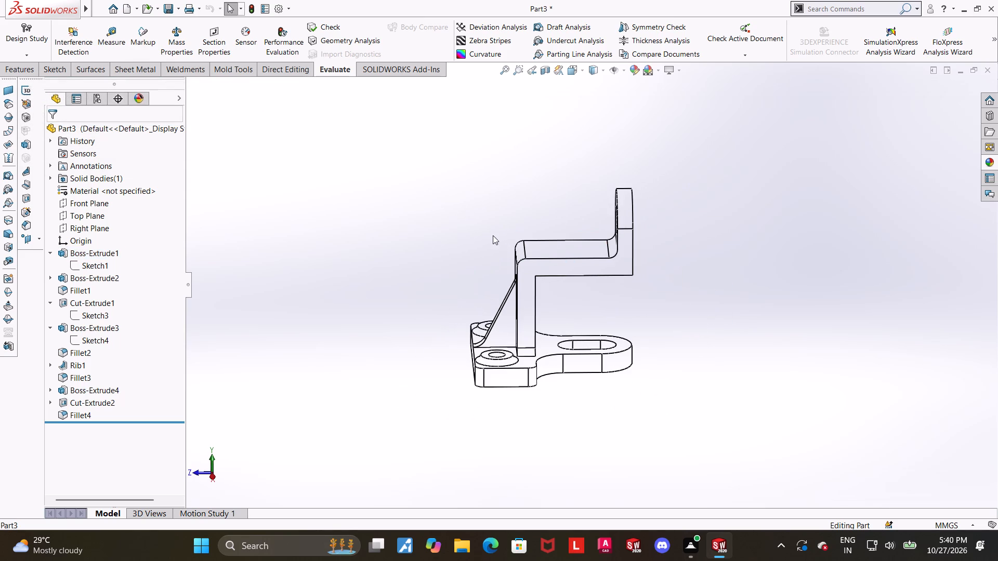
middle_click_drag(652, 378, 649, 380)
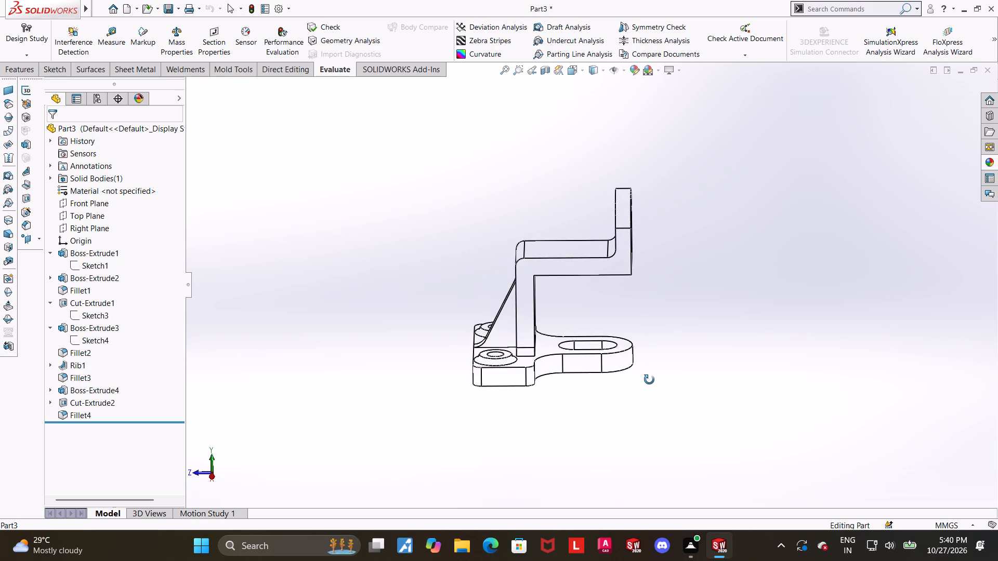
middle_click_drag(649, 380, 647, 379)
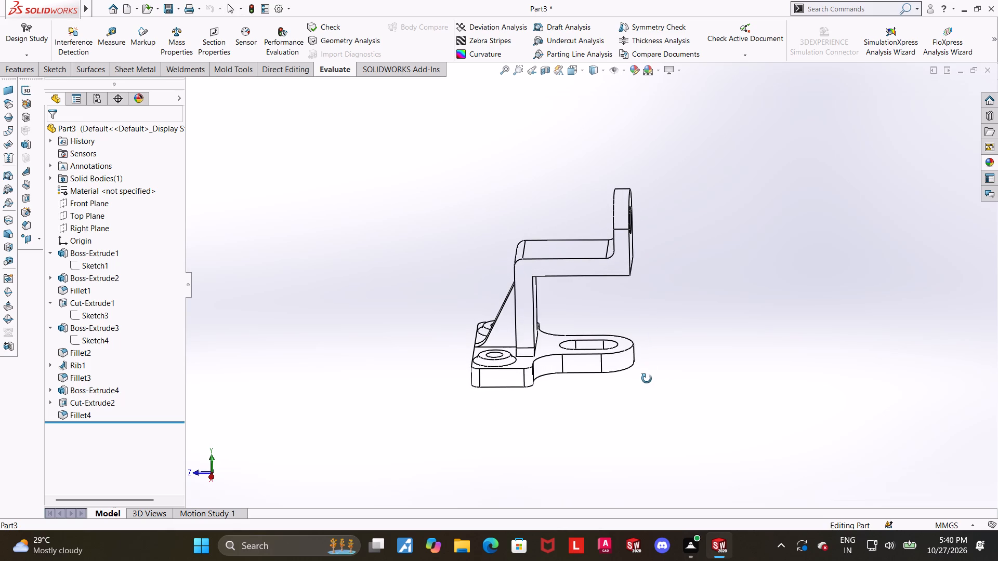
middle_click_drag(647, 379, 717, 378)
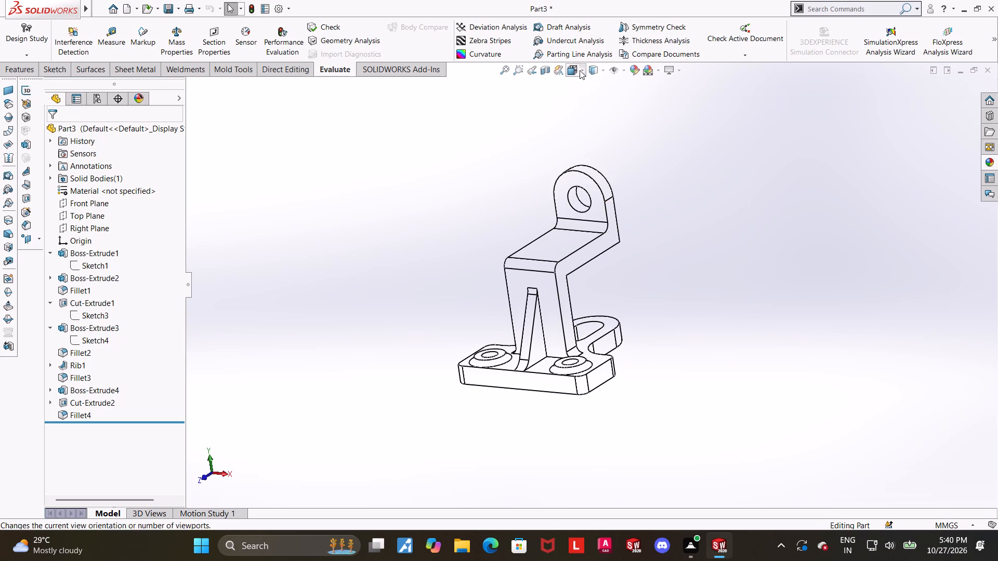
left_click(580, 70)
left_click(476, 288)
scroll(721, 335, "down", 1)
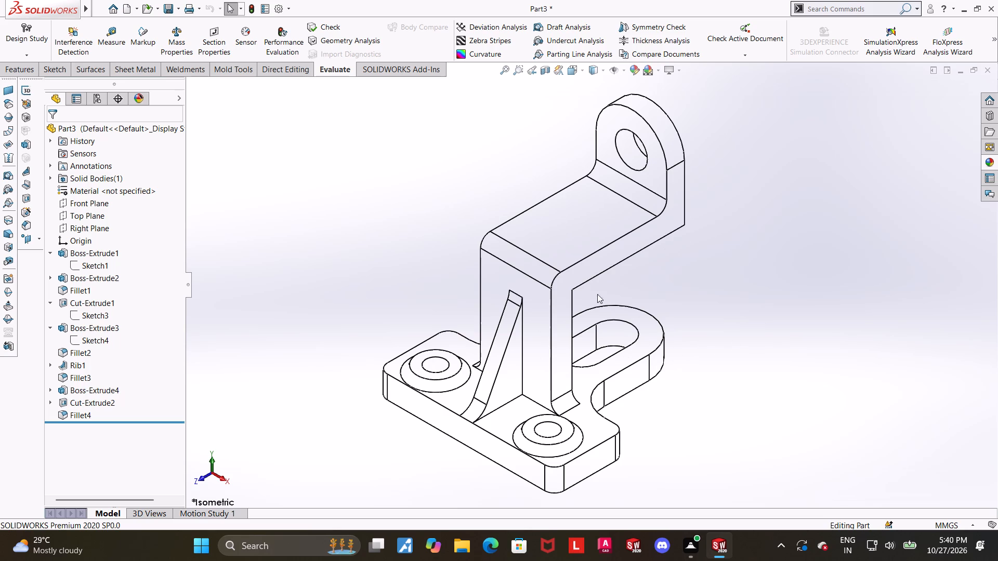
scroll(504, 215, "up", 1)
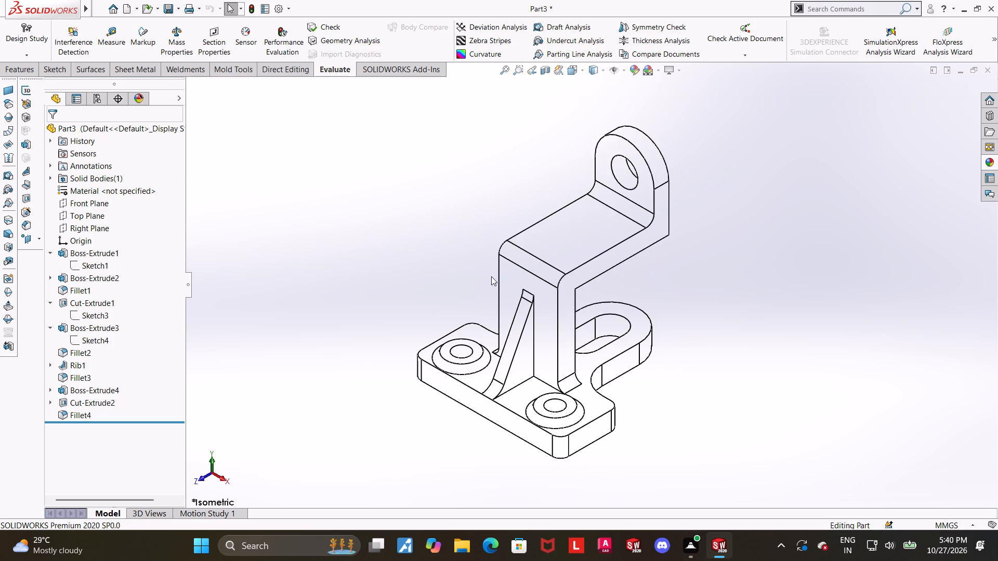
scroll(478, 373, "down", 1)
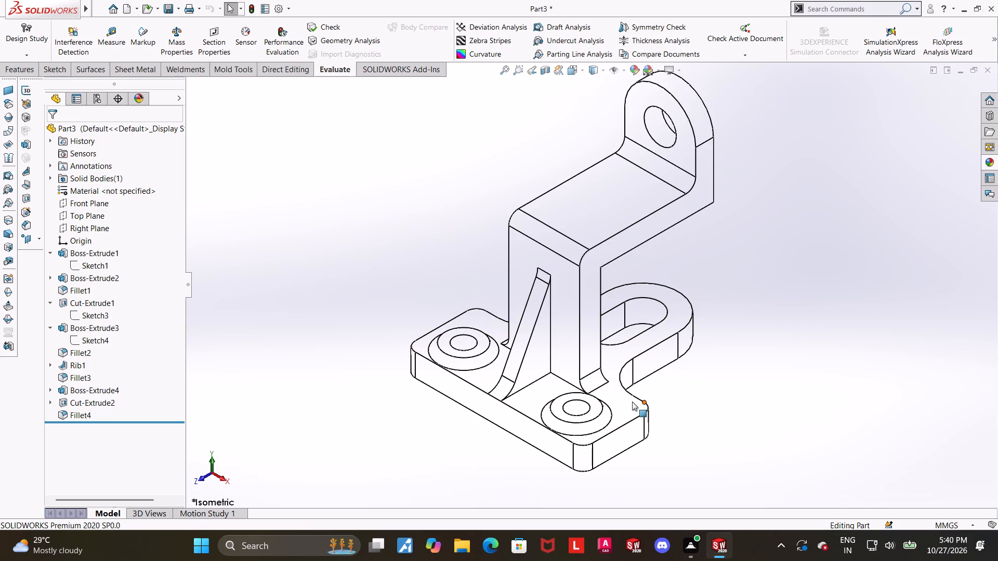
scroll(353, 393, "up", 1)
middle_click_drag(556, 403, 585, 372)
Show the part in top view and examine the plate, the bosses and the base of the bracket.
left_click(568, 75)
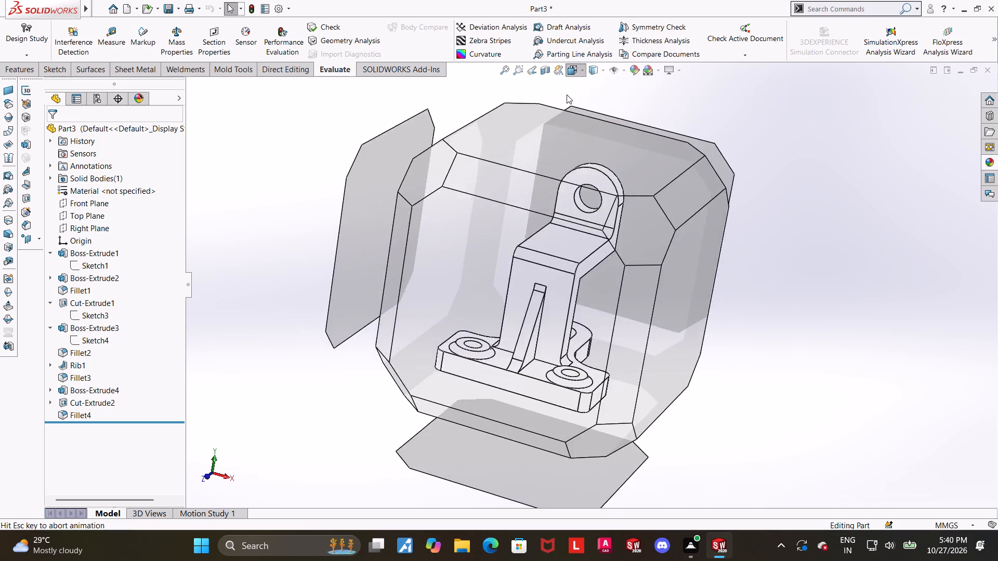
left_click(510, 237)
scroll(866, 365, "up", 3)
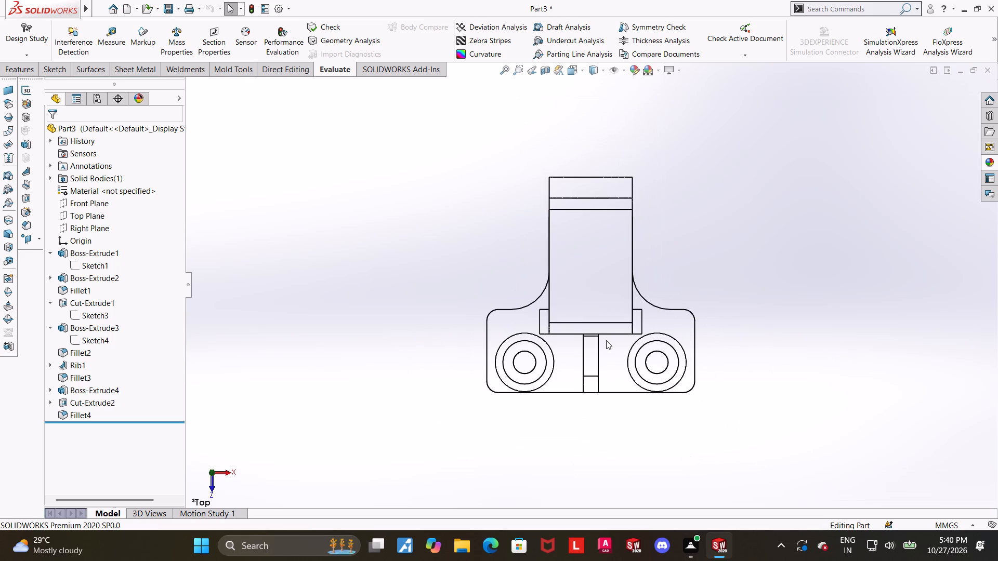
scroll(606, 340, "down", 1)
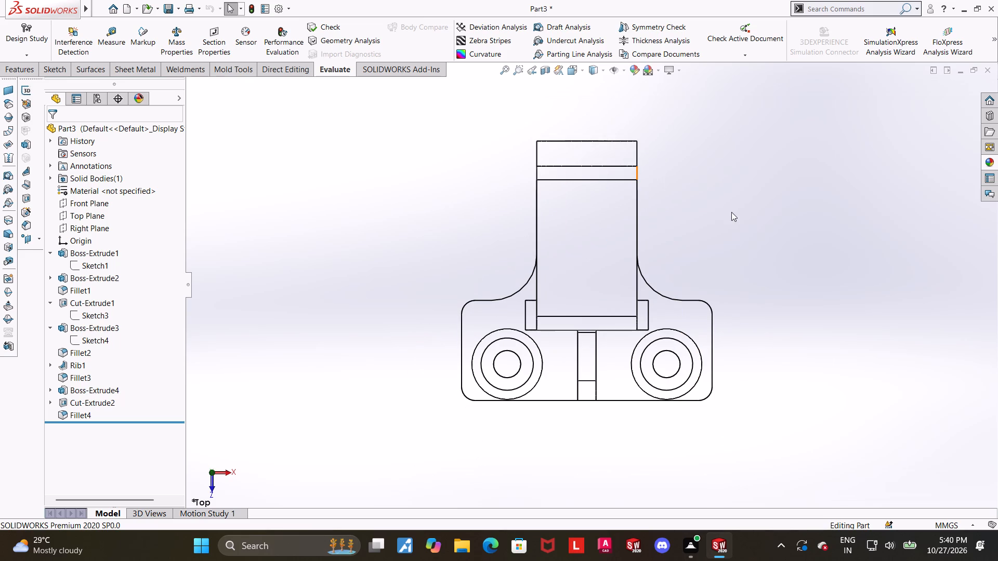
scroll(641, 270, "down", 1)
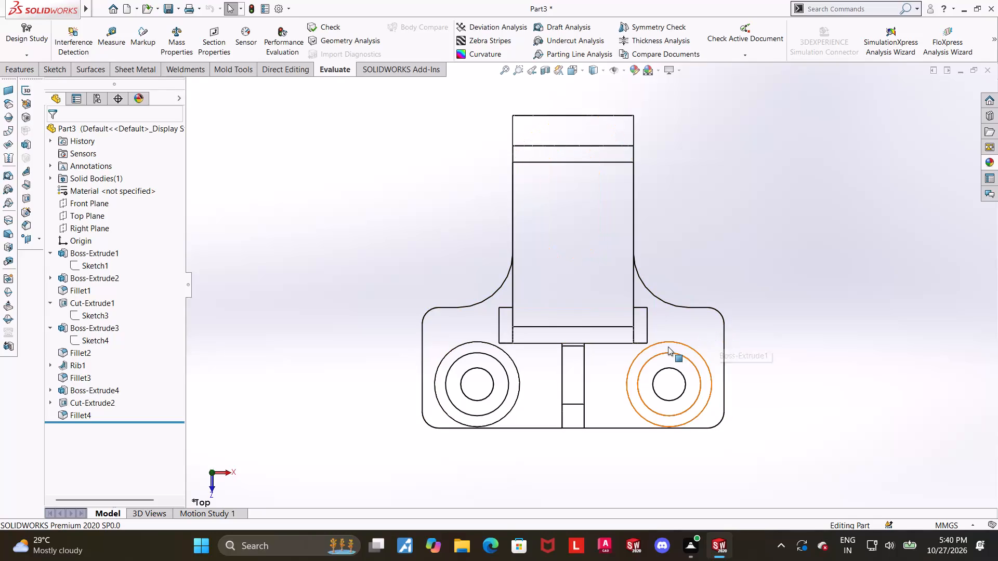
scroll(665, 340, "up", 1)
scroll(611, 340, "down", 1)
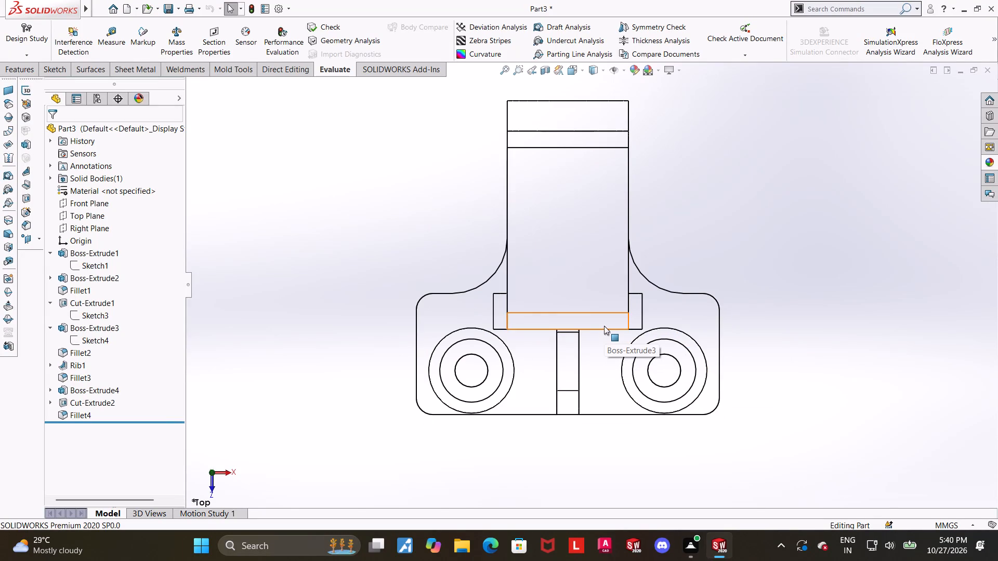
scroll(604, 326, "up", 1)
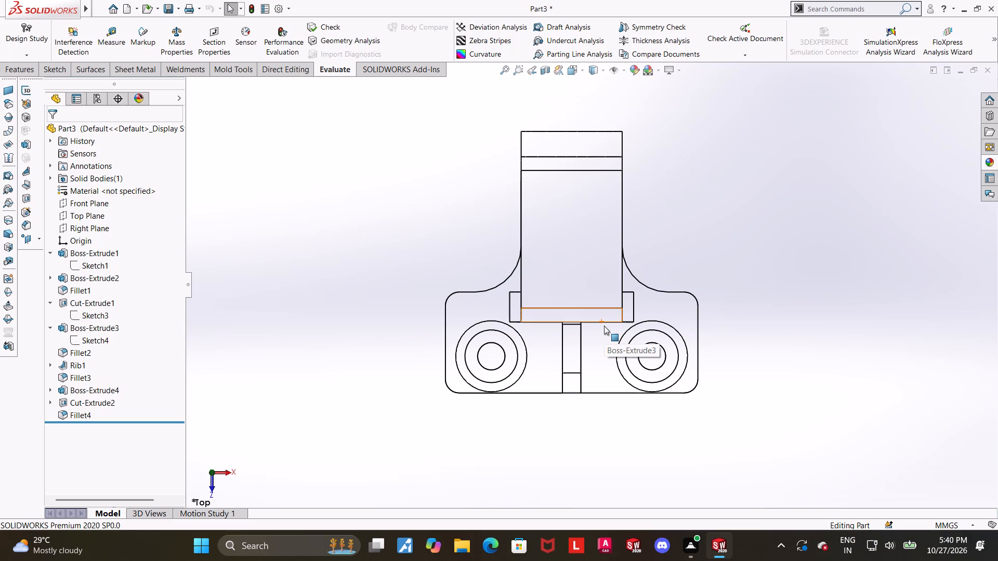
scroll(849, 351, "down", 1)
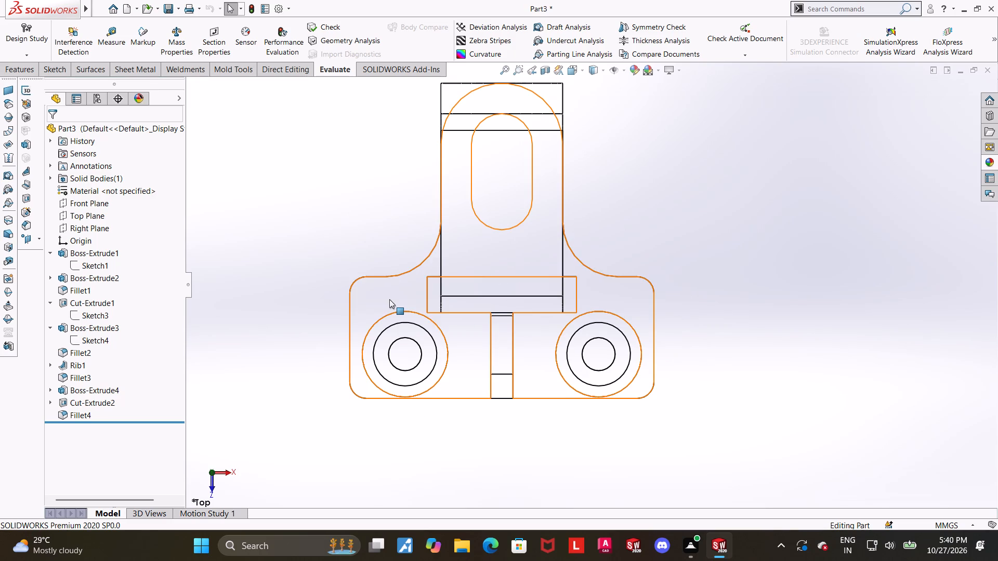
Edit the fillet on both sides of the bracket's base, trying radii of 10 mm and 6 mm, and set it to 8 mm.
scroll(480, 333, "down", 2)
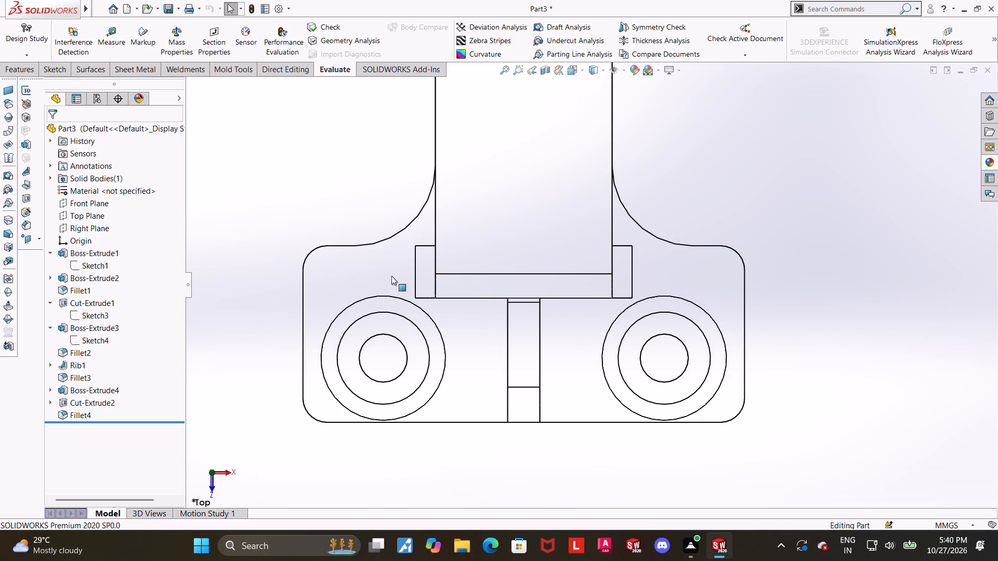
left_click(422, 275)
left_click(170, 350)
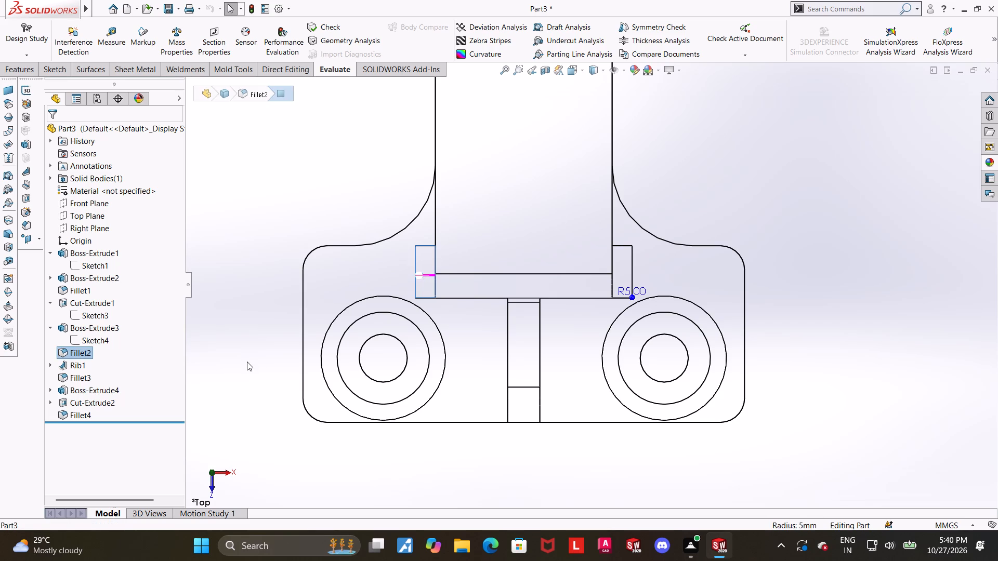
left_click(253, 362)
left_click(80, 354)
left_click(86, 323)
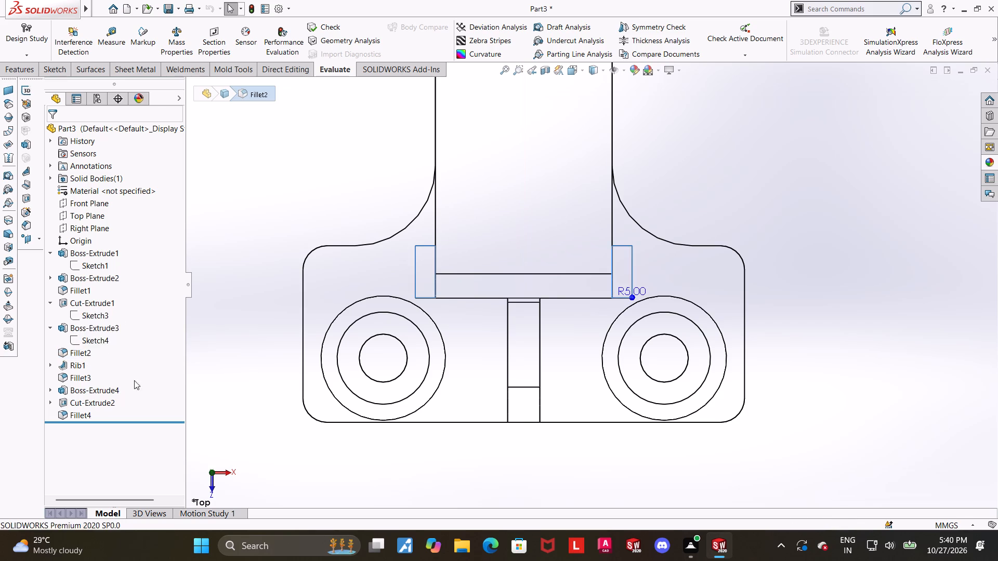
type("10")
key("Return")
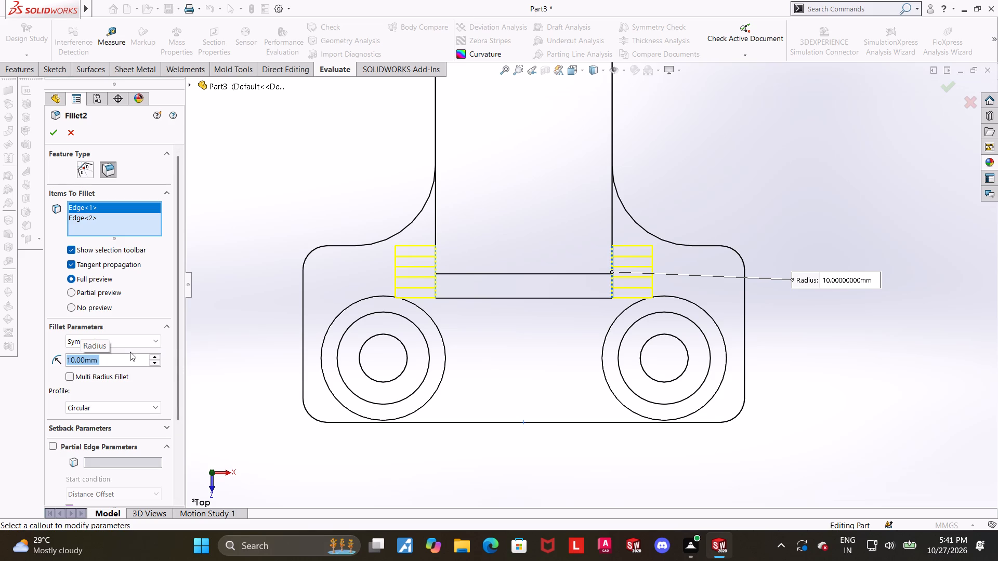
key("6")
key("Return")
key("8")
key("Return")
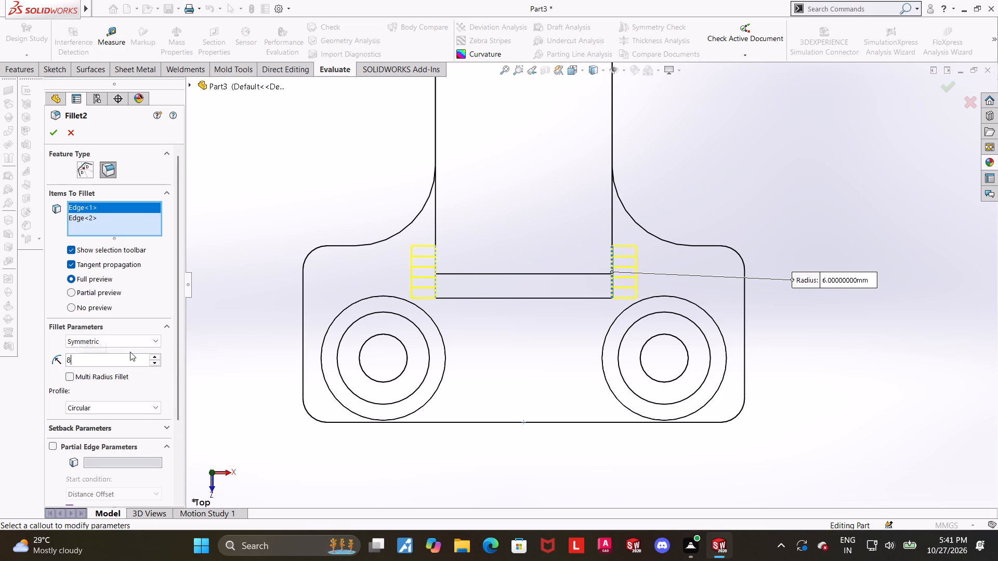
left_click(54, 128)
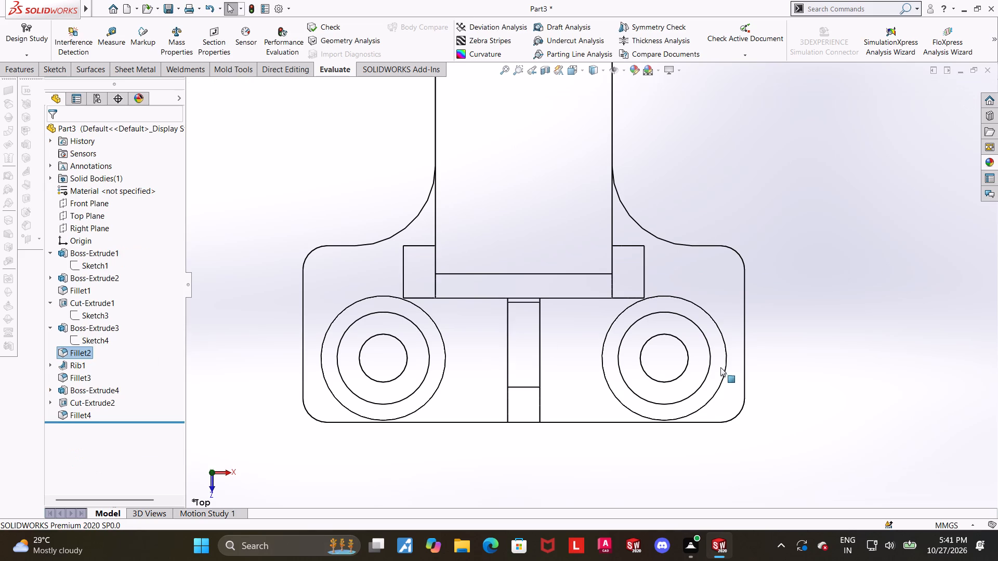
left_click(838, 379)
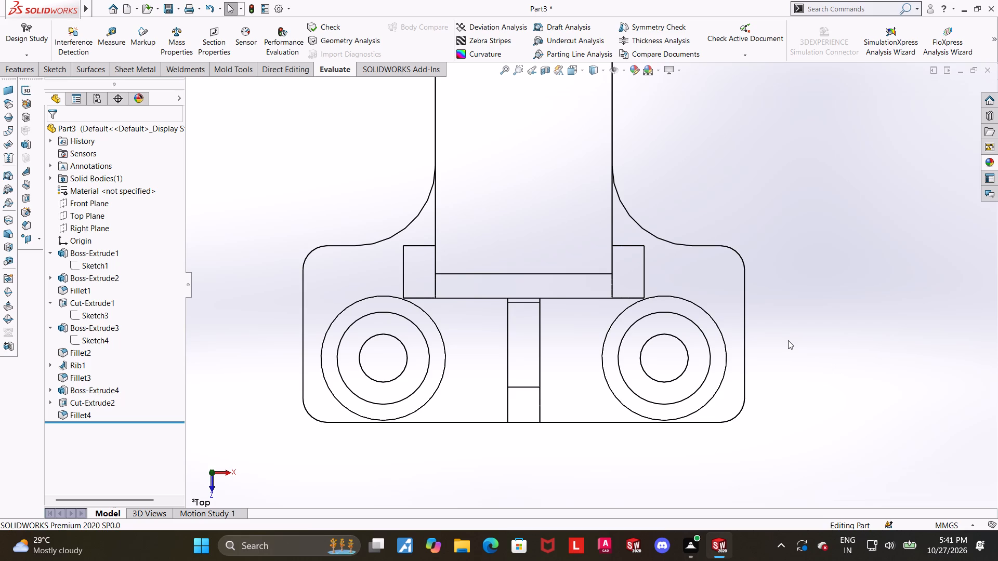
Examine the whole part from the top and front angles, including the fillets at both sides of the bracket's base.
scroll(788, 340, "up", 1)
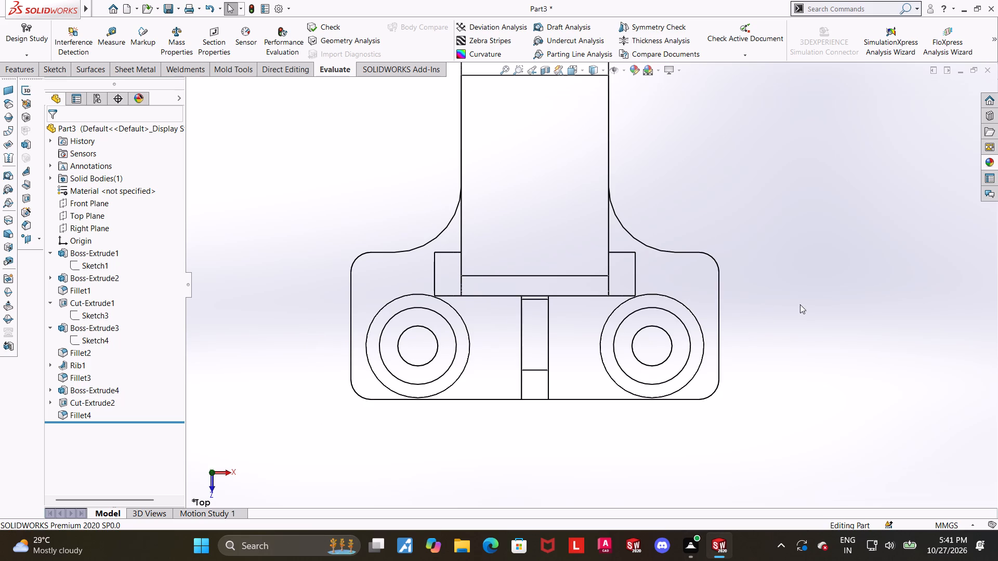
scroll(783, 288, "up", 1)
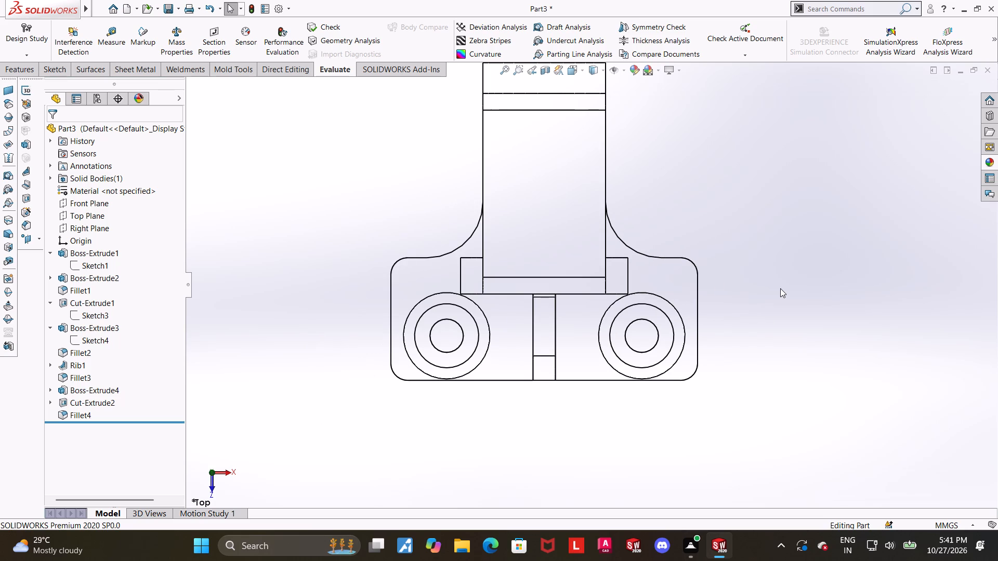
scroll(780, 288, "up", 1)
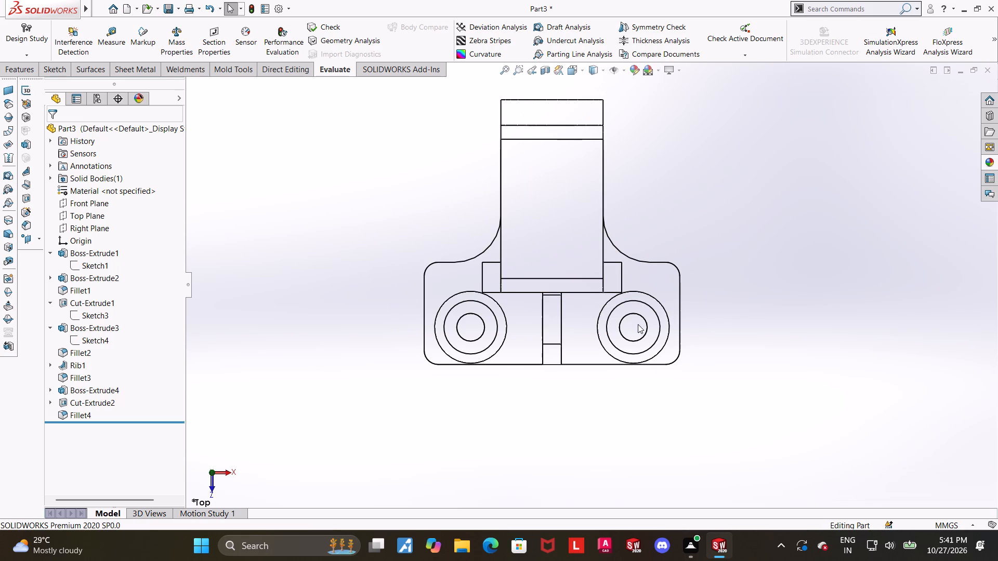
scroll(648, 340, "up", 1)
middle_click_drag(677, 327, 635, 220)
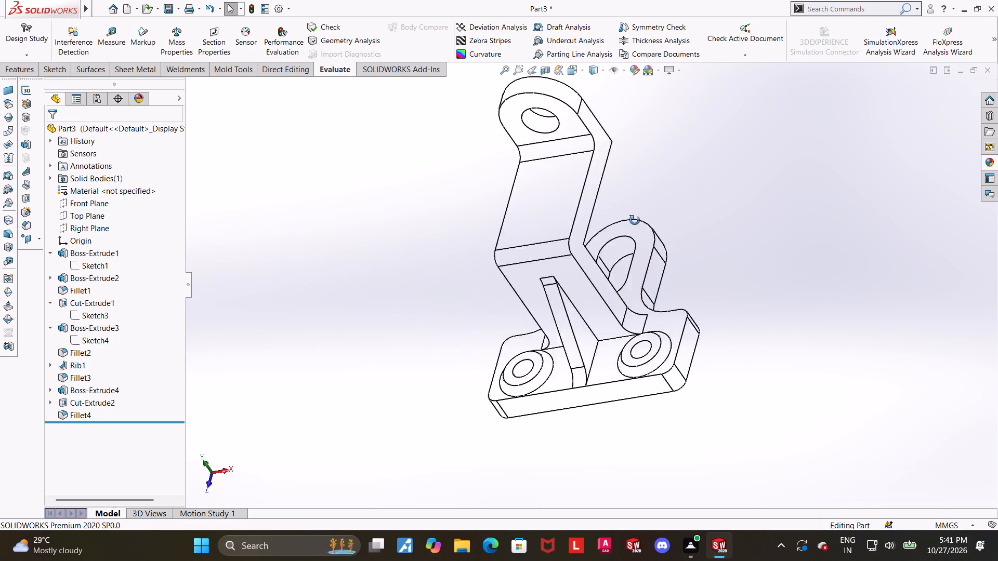
middle_click_drag(635, 220, 634, 240)
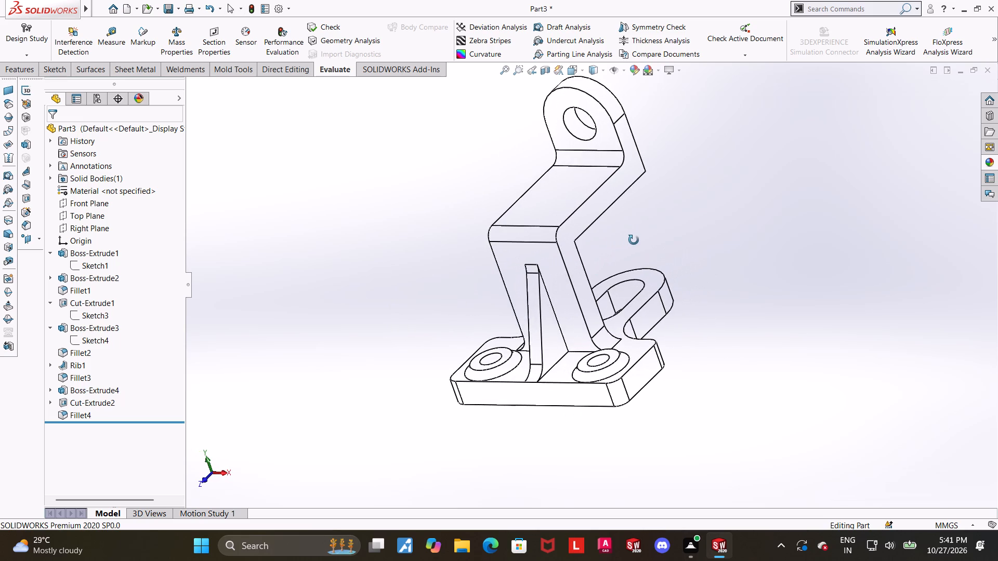
middle_click_drag(634, 240, 631, 269)
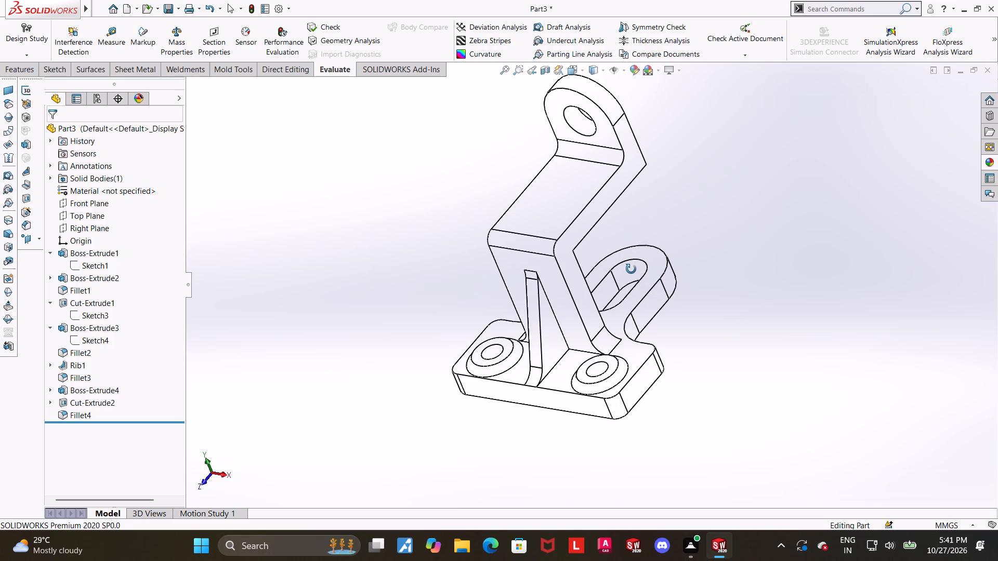
middle_click_drag(631, 269, 628, 272)
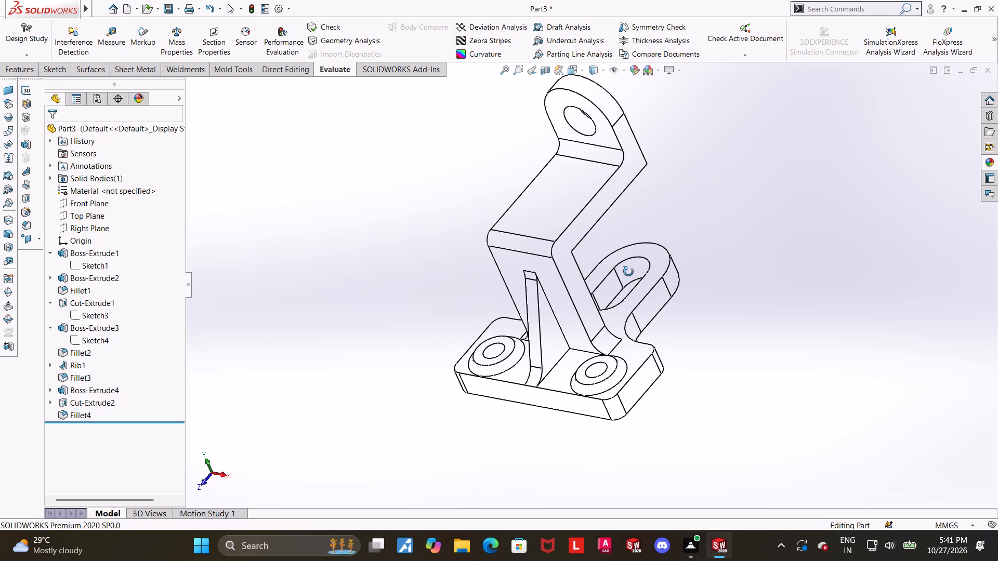
middle_click_drag(628, 272, 618, 288)
middle_click_drag(611, 337, 646, 350)
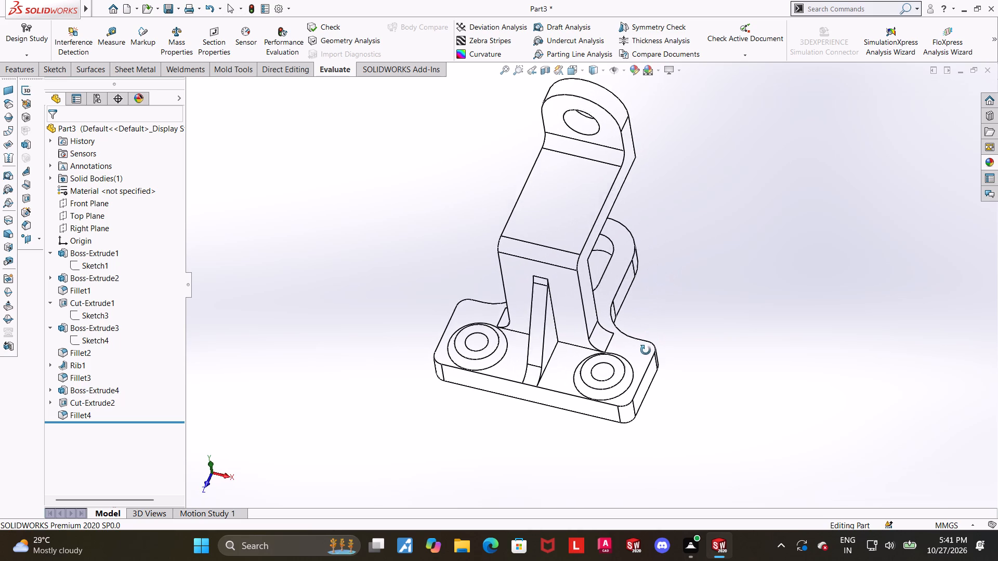
middle_click_drag(646, 350, 649, 356)
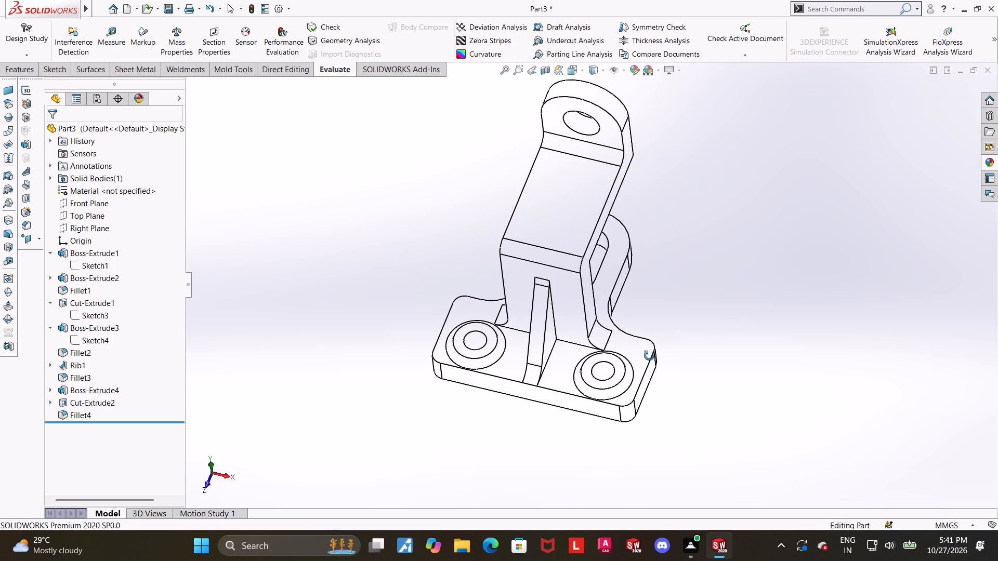
middle_click_drag(649, 356, 655, 348)
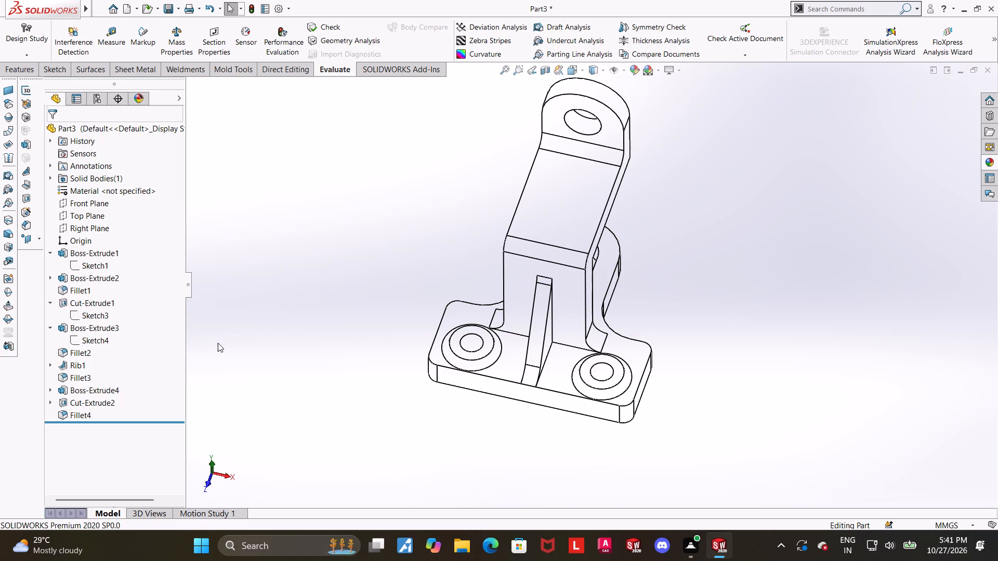
Edit the fillet on both sides of the bracket's base and set its radius to 6 mm.
left_click(79, 355)
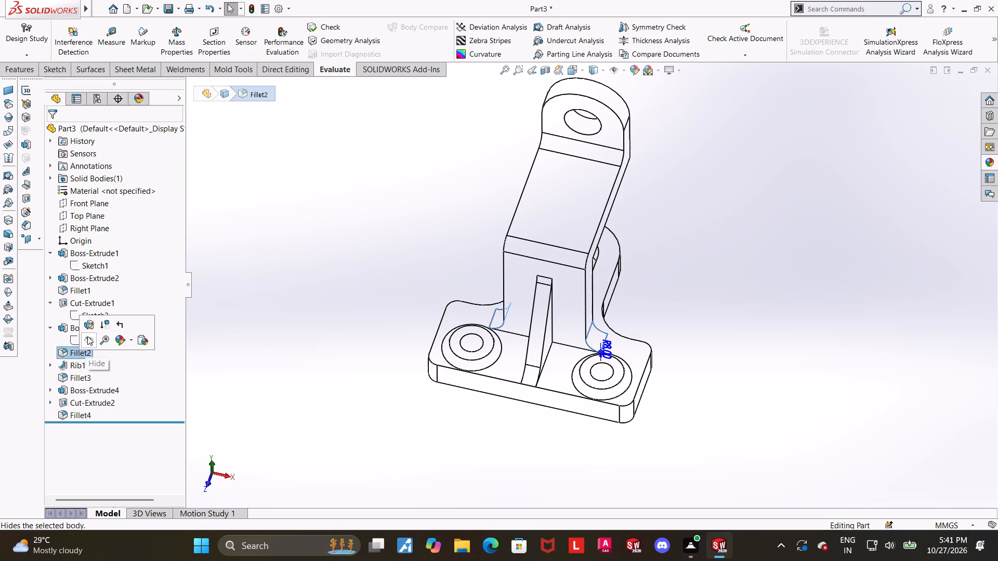
left_click(87, 330)
key("6")
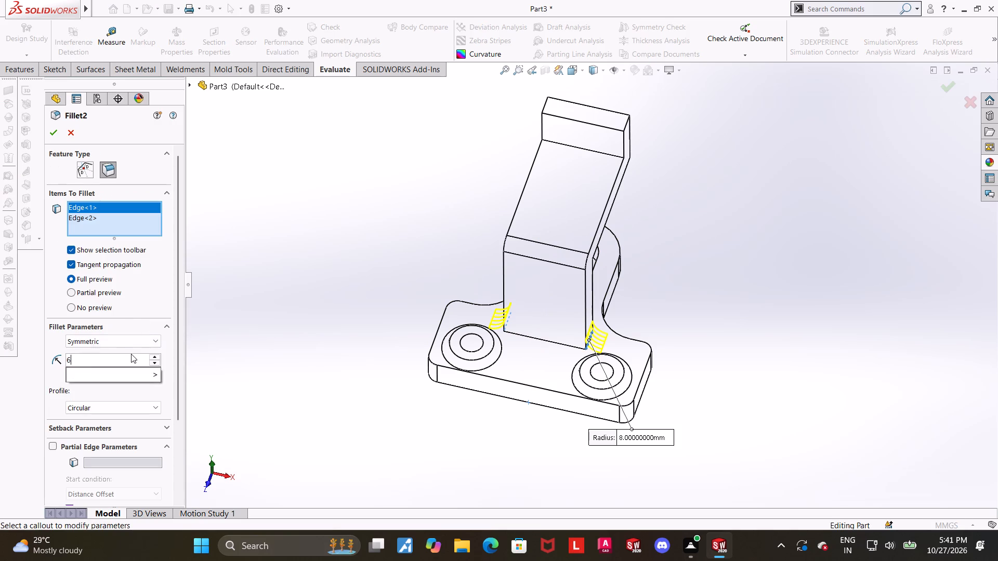
key("Return")
left_click(53, 136)
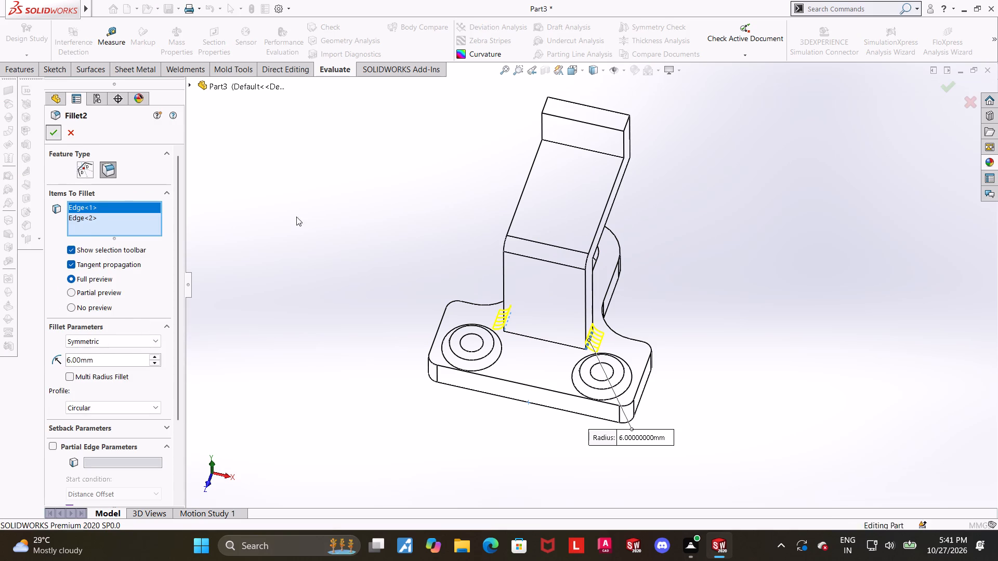
left_click(341, 221)
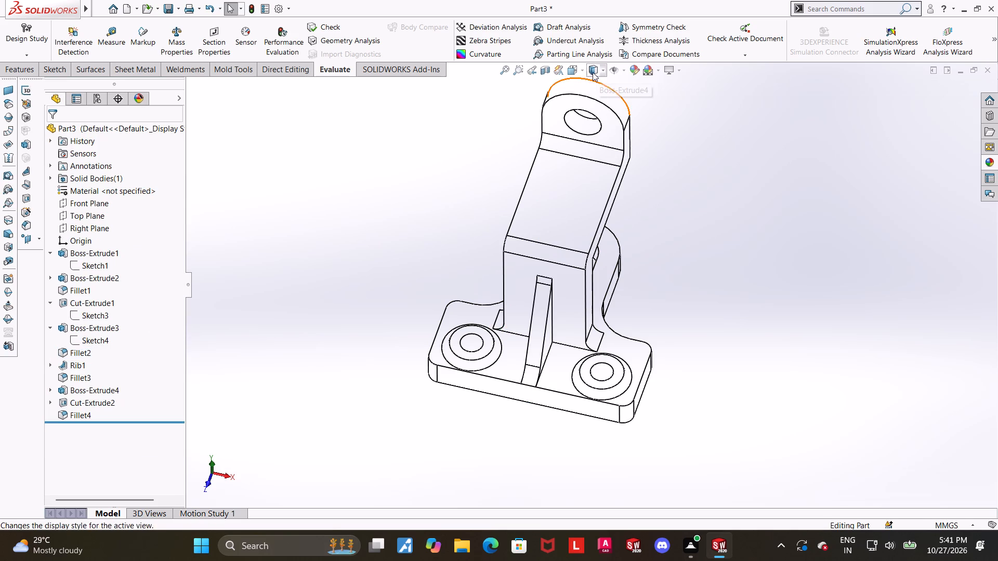
Examine the overall shape of the part from standard and rotated views.
left_click(576, 71)
left_click(508, 365)
scroll(644, 252, "up", 2)
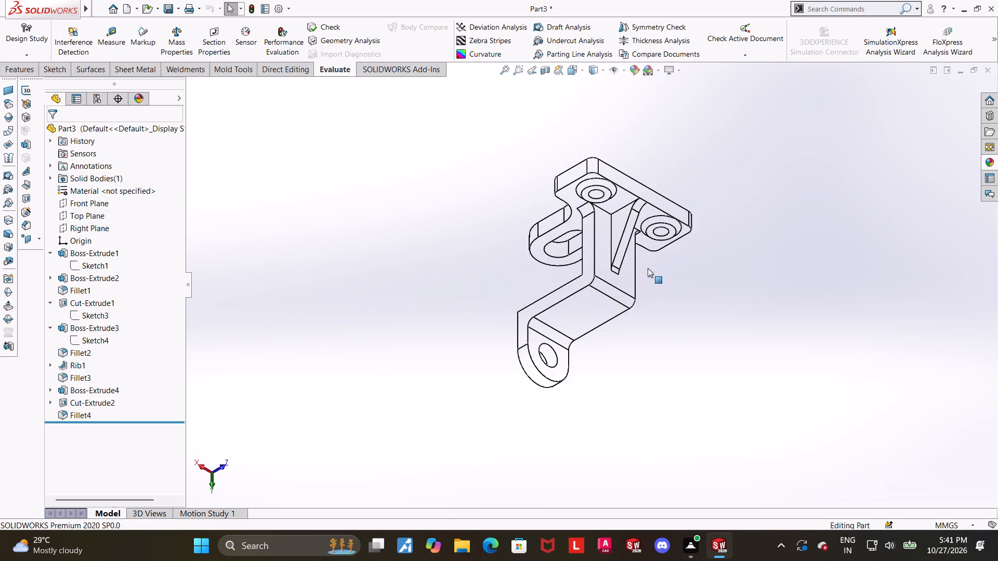
middle_click_drag(646, 272, 441, 394)
scroll(511, 308, "up", 1)
middle_click_drag(511, 307, 518, 510)
scroll(515, 524, "down", 1)
middle_click_drag(584, 355, 600, 369)
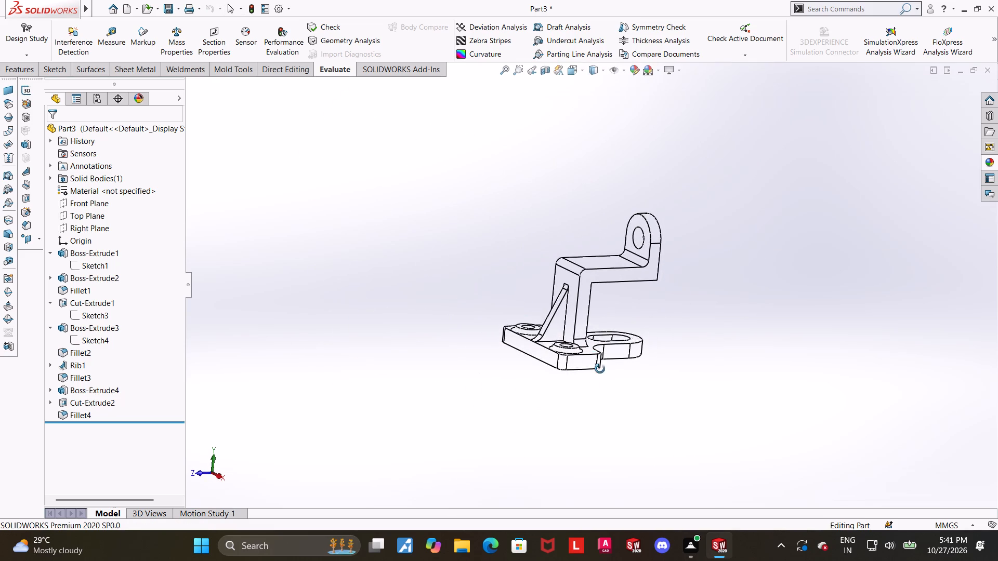
middle_click_drag(600, 369, 635, 357)
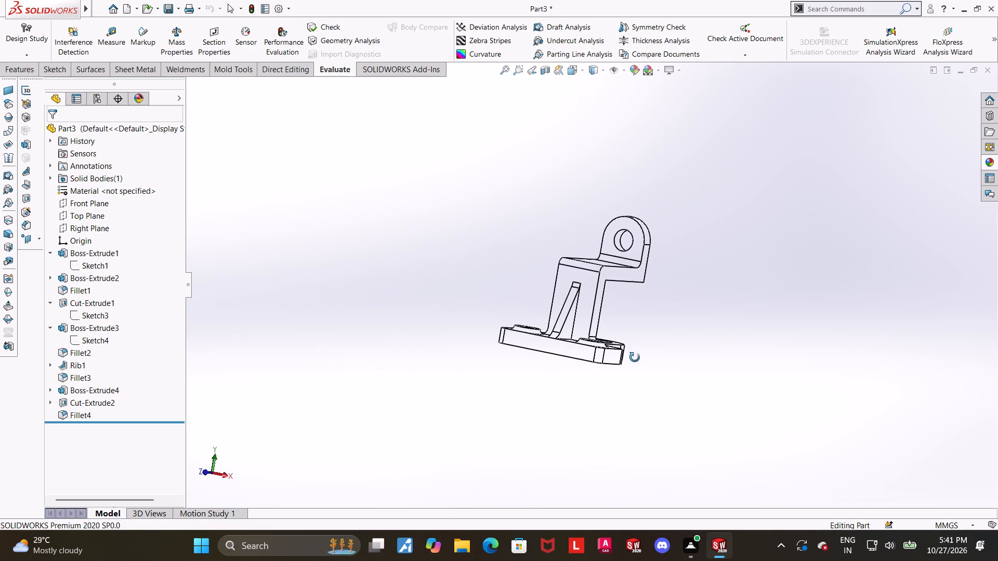
middle_click_drag(635, 357, 636, 371)
Show the part in isometric view with the shaded-with-edges display style.
left_click(567, 68)
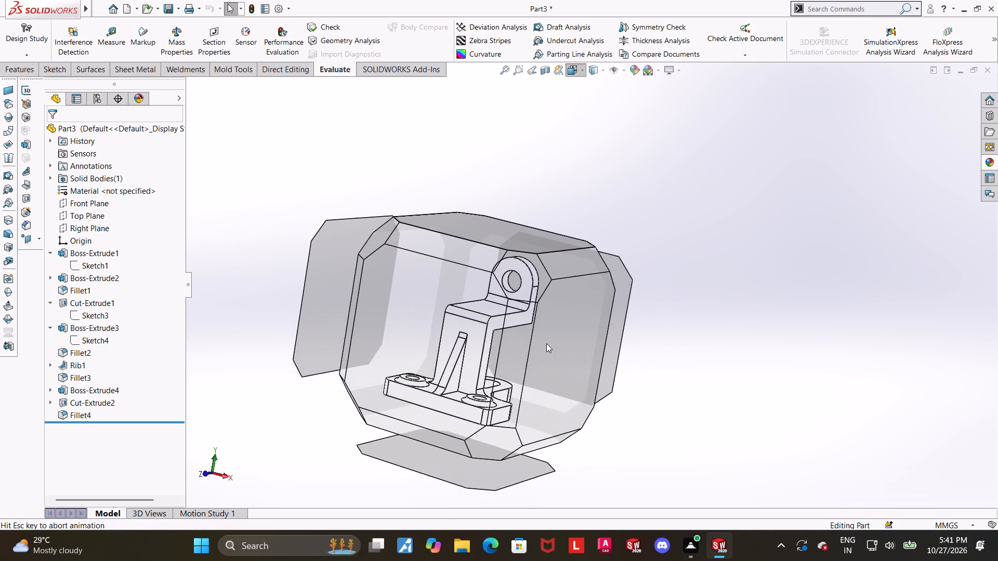
left_click(502, 290)
left_click(601, 67)
left_click(595, 81)
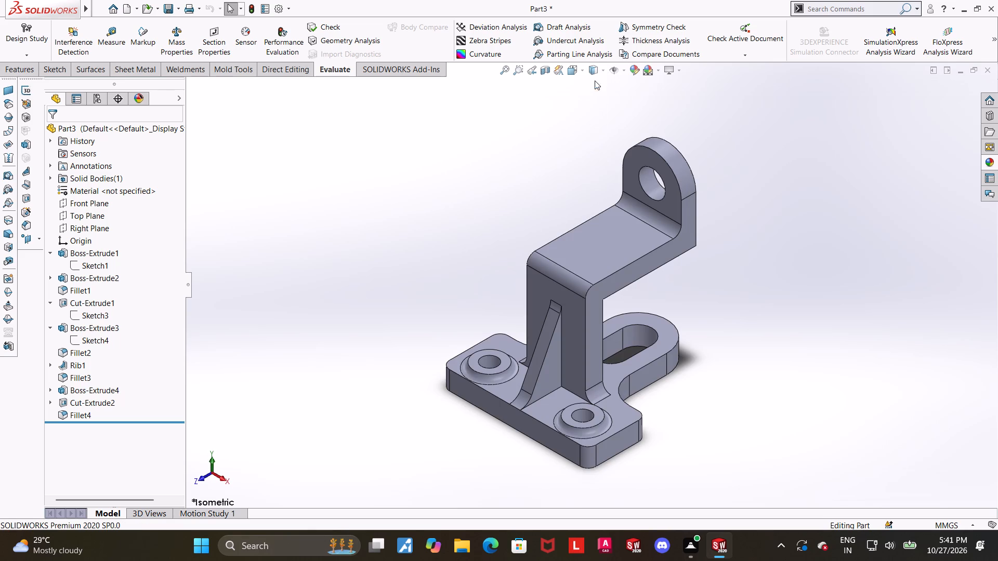
scroll(138, 128, "up", 1)
Apply a light blue-violet colour from the standard swatches to the whole part.
right_click(138, 128)
left_click(163, 114)
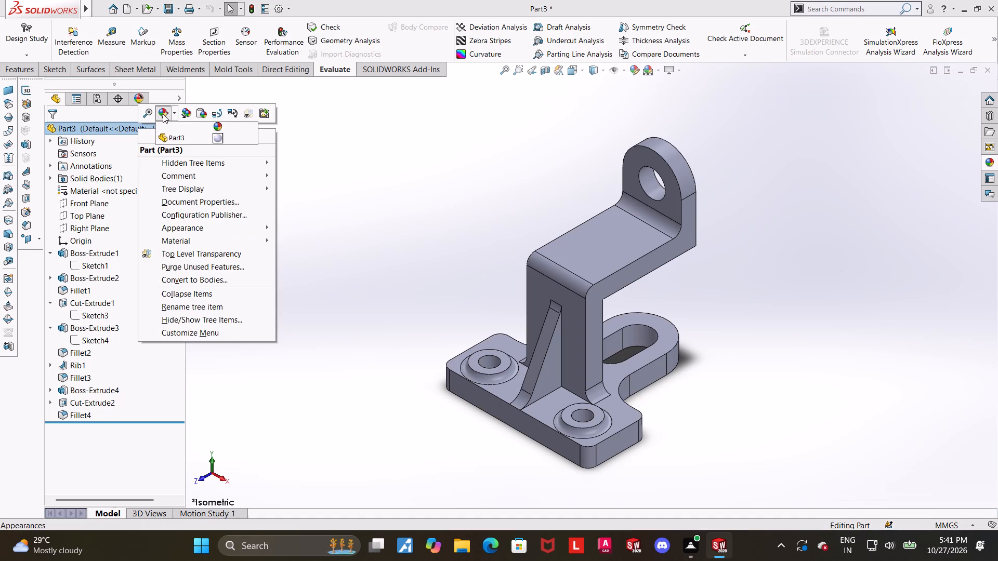
left_click(172, 136)
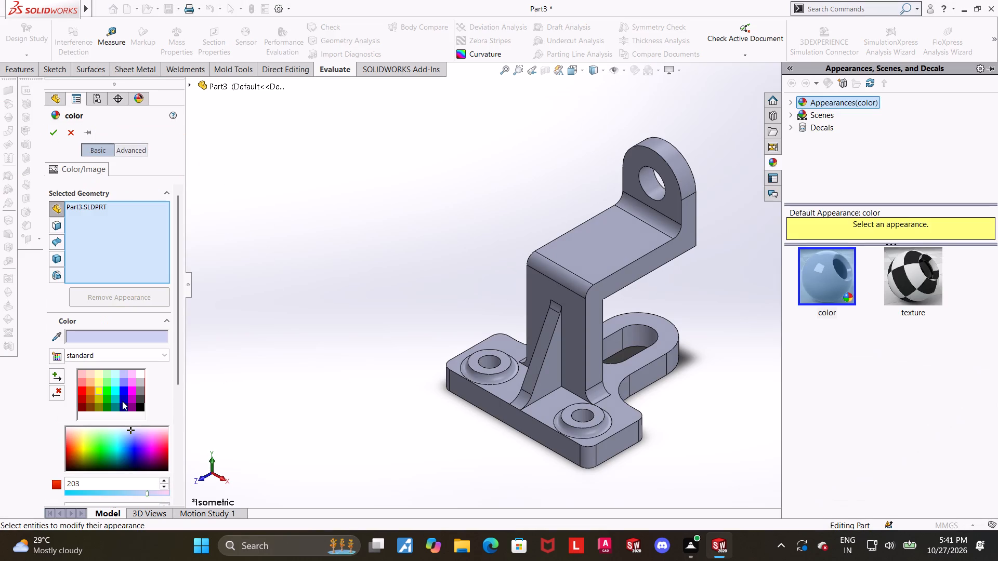
left_click(124, 385)
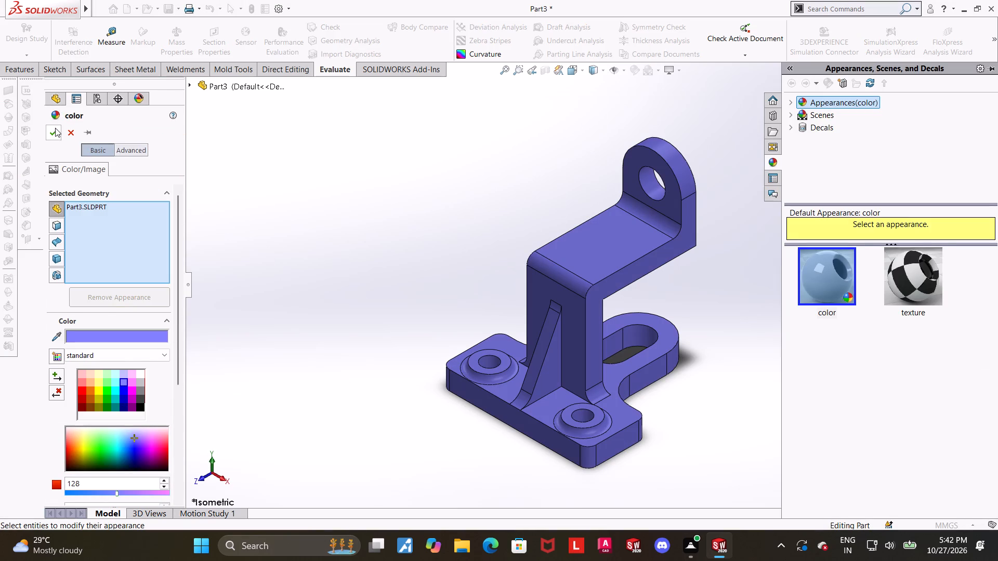
left_click(55, 128)
left_click(422, 358)
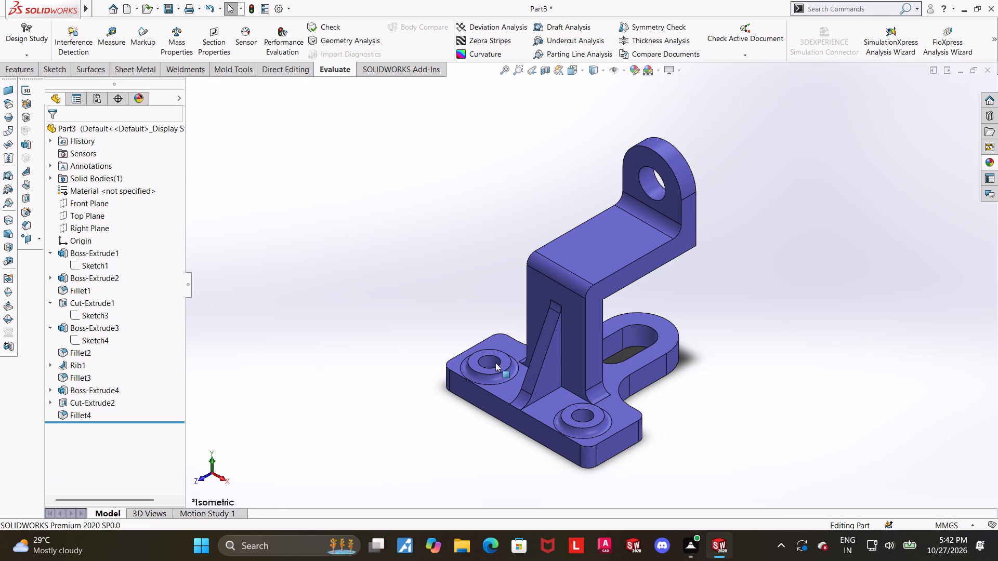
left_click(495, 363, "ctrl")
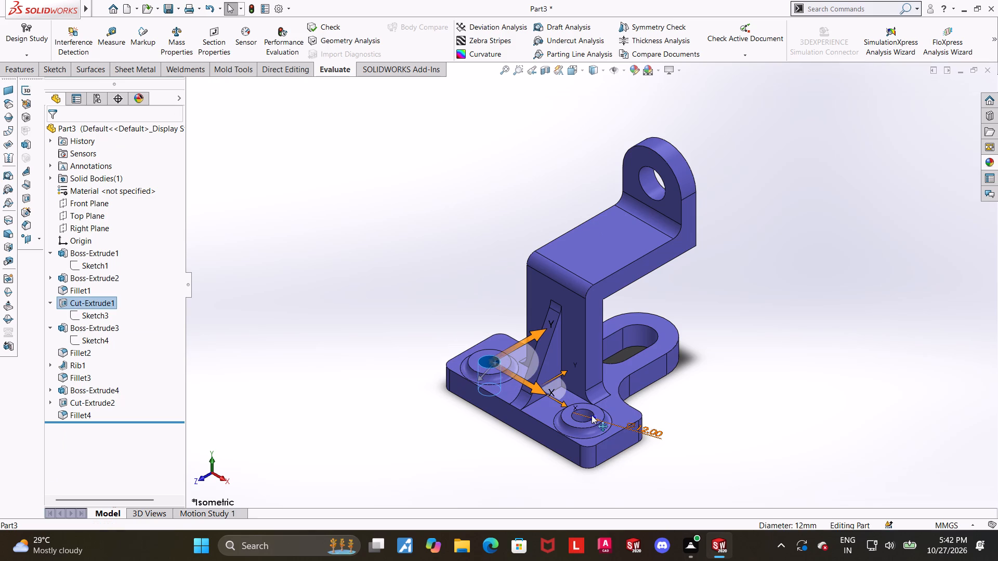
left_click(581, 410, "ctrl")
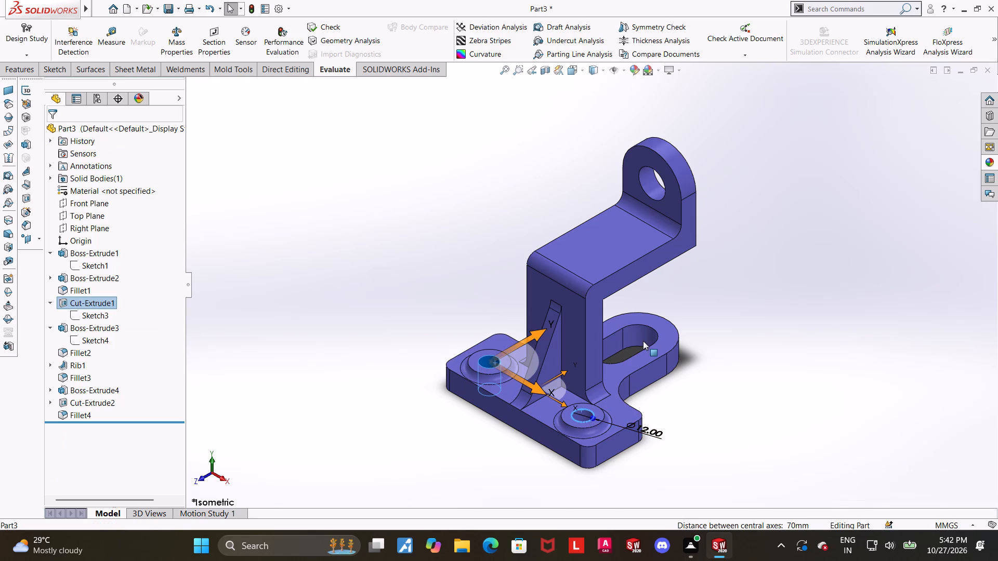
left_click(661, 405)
Colour the inner faces of both boss holes, the stem's slot and the upper lug's 20 mm hole medium grey from the standard swatches.
scroll(669, 391, "down", 1)
middle_click_drag(665, 391, 663, 396)
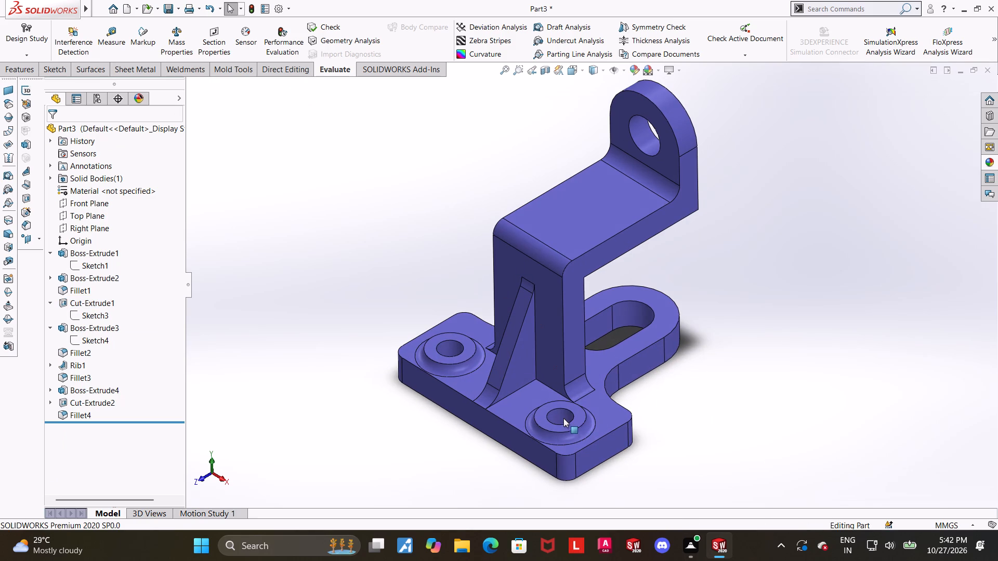
left_click(562, 417)
left_click(448, 348, "ctrl")
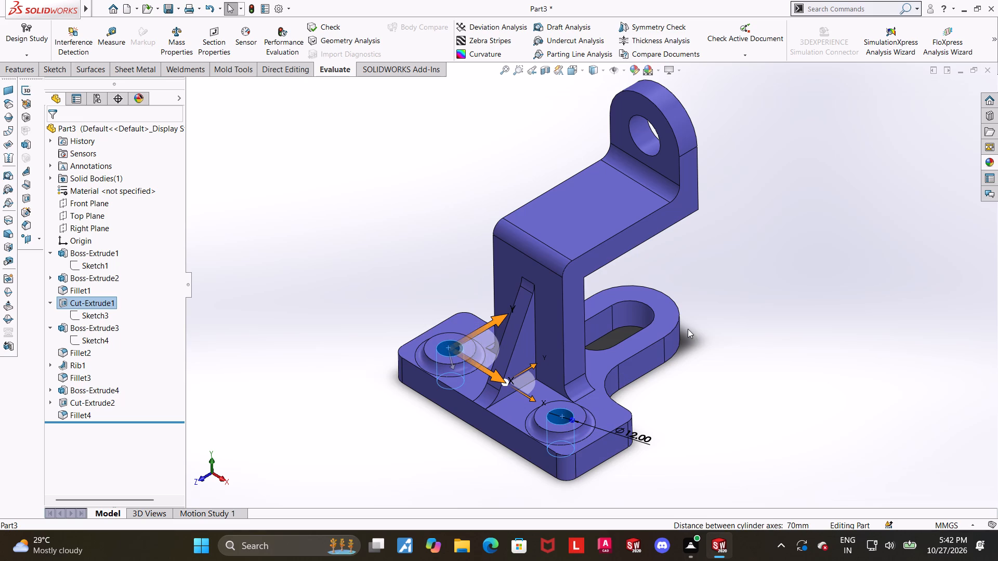
left_click(642, 313, "ctrl")
left_click(596, 322, "ctrl")
middle_click_drag(767, 357, 684, 452, "ctrl")
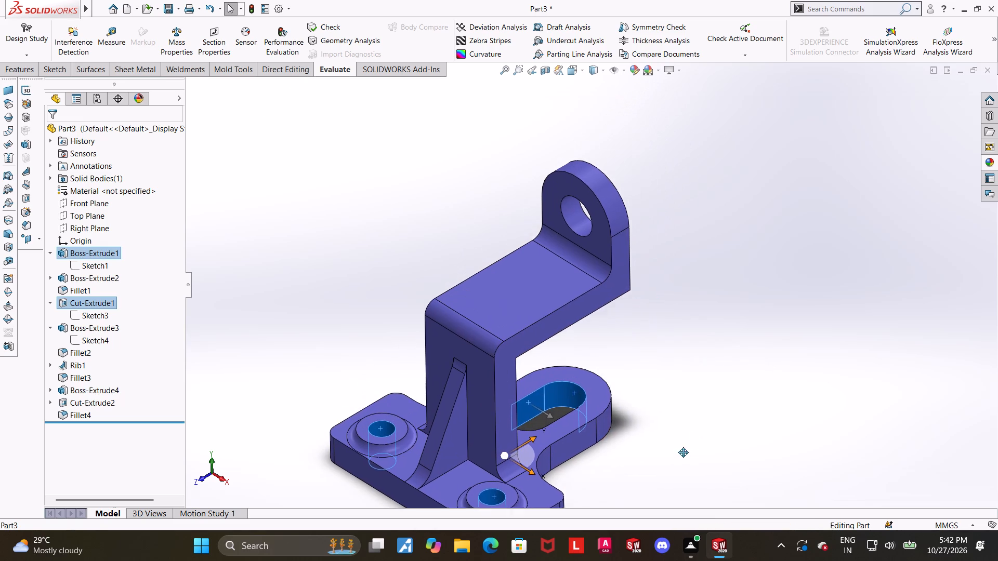
middle_click_drag(684, 452, 672, 460, "ctrl")
middle_click_drag(676, 406, 613, 484)
scroll(613, 484, "down", 1)
left_click(615, 332, "ctrl")
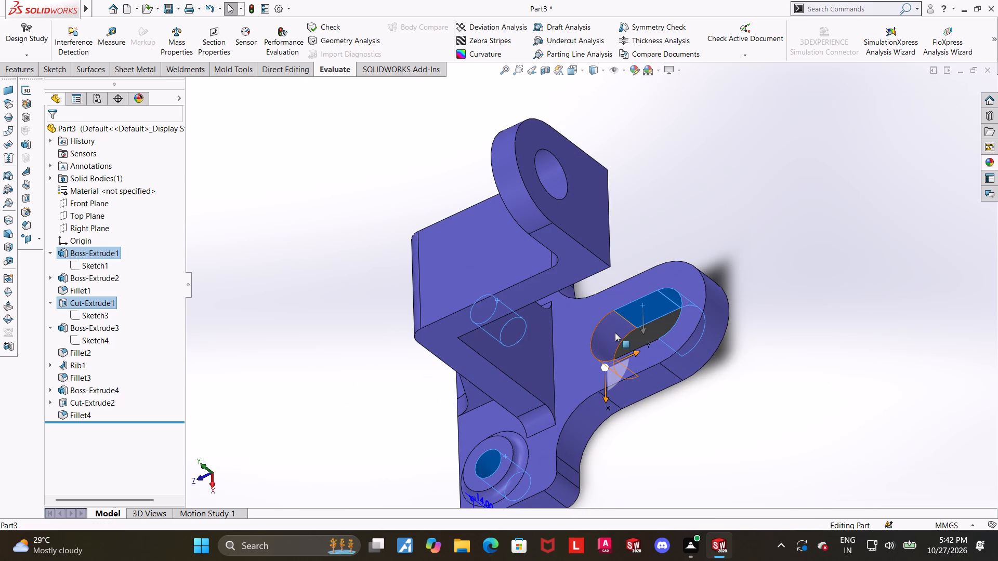
middle_click_drag(721, 328, 732, 480)
left_click(633, 261, "ctrl")
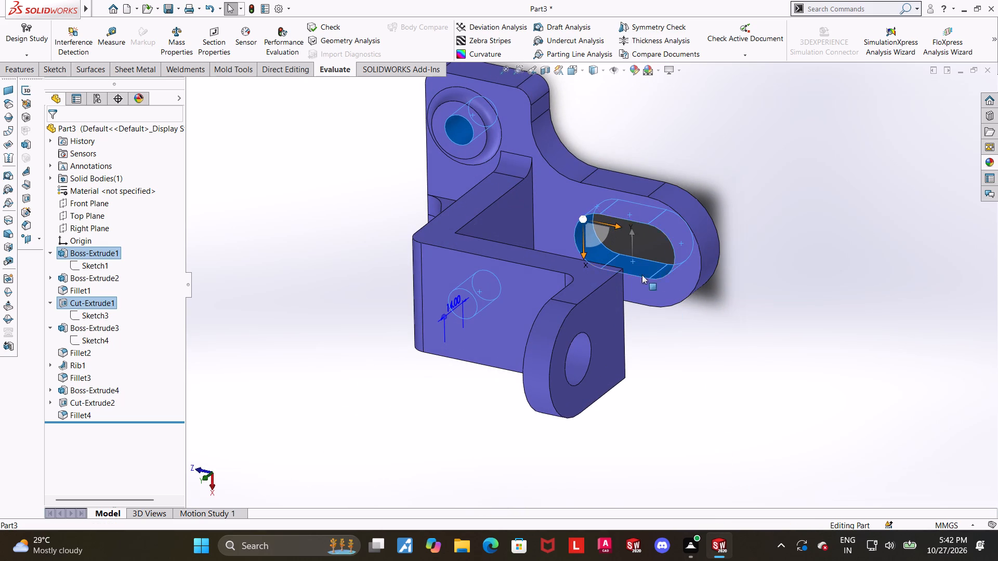
middle_click_drag(705, 399, 796, 167)
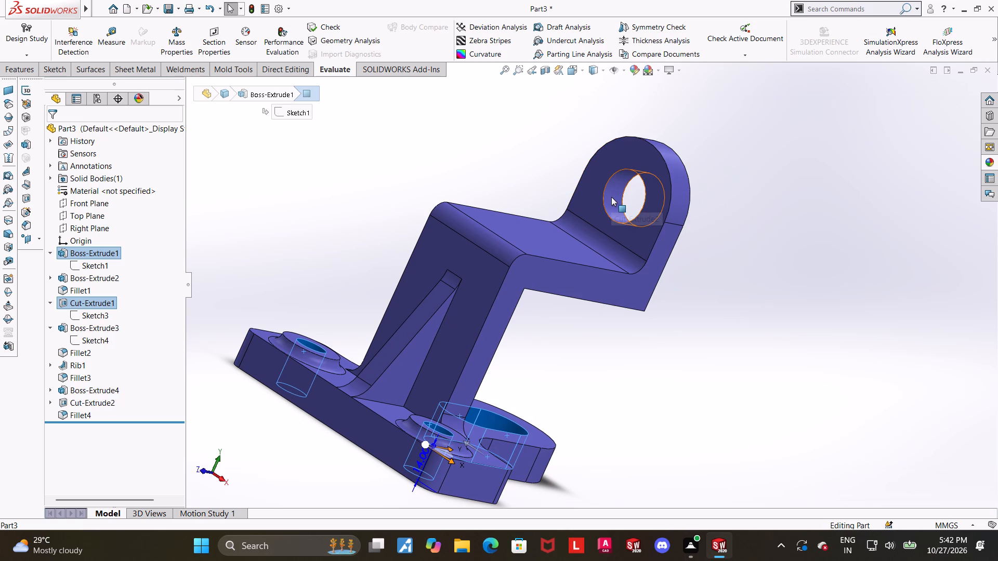
right_click(391, 182)
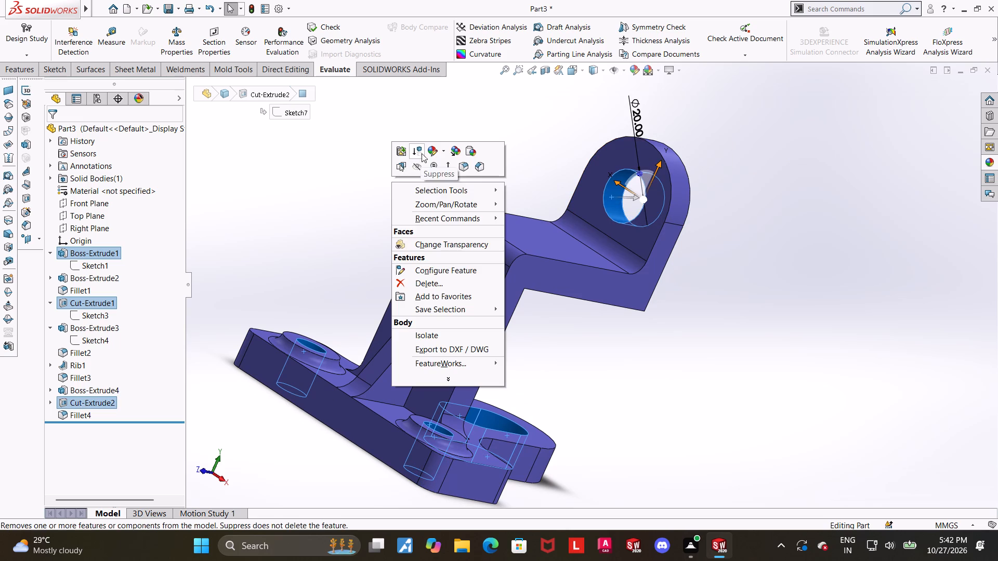
left_click(429, 151)
left_click(442, 180)
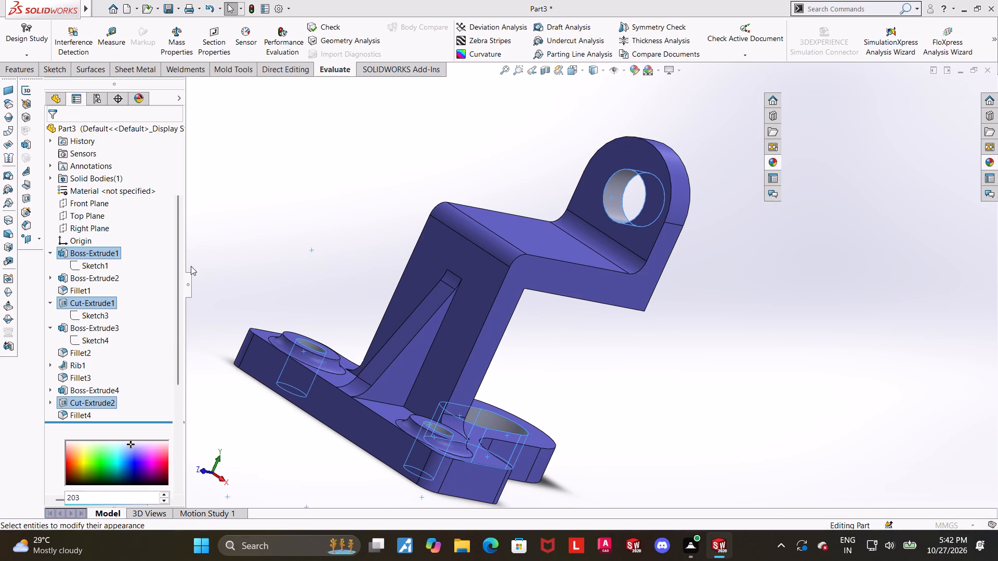
left_click(139, 391)
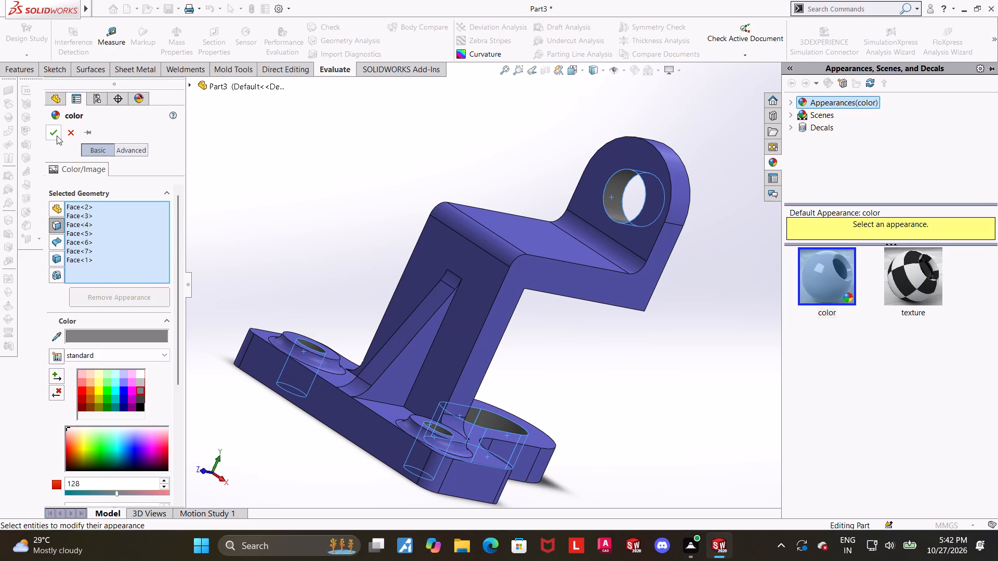
left_click(52, 130)
left_click(377, 241)
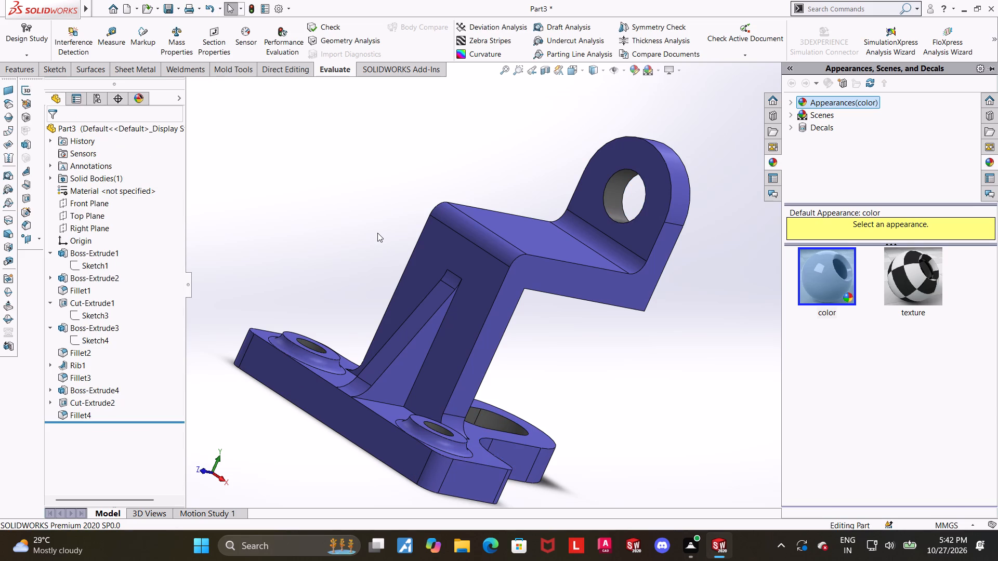
Examine the coloured part as a whole in isometric view.
key("ctrl+7")
scroll(694, 266, "up", 1)
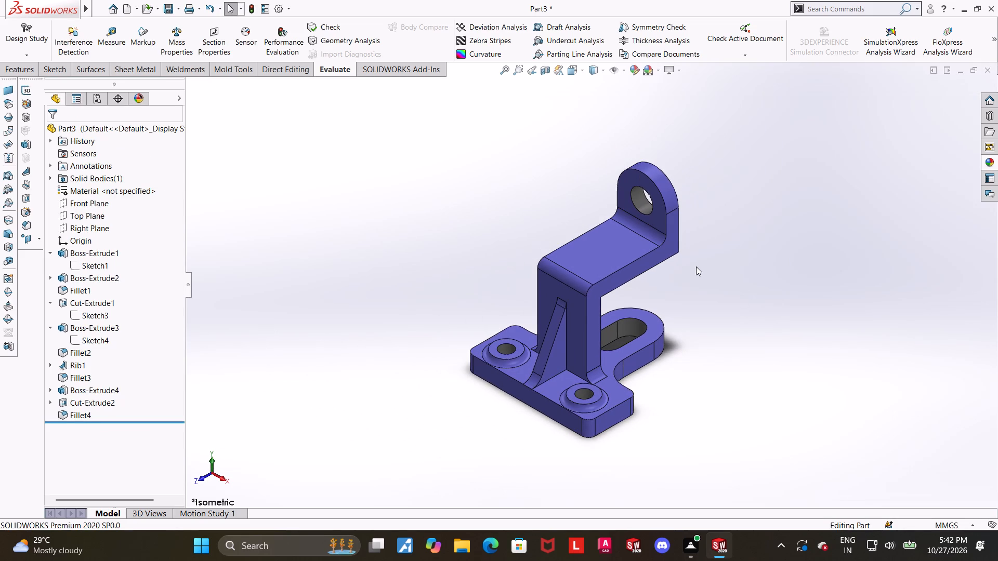
scroll(696, 266, "down", 1)
left_click(572, 70)
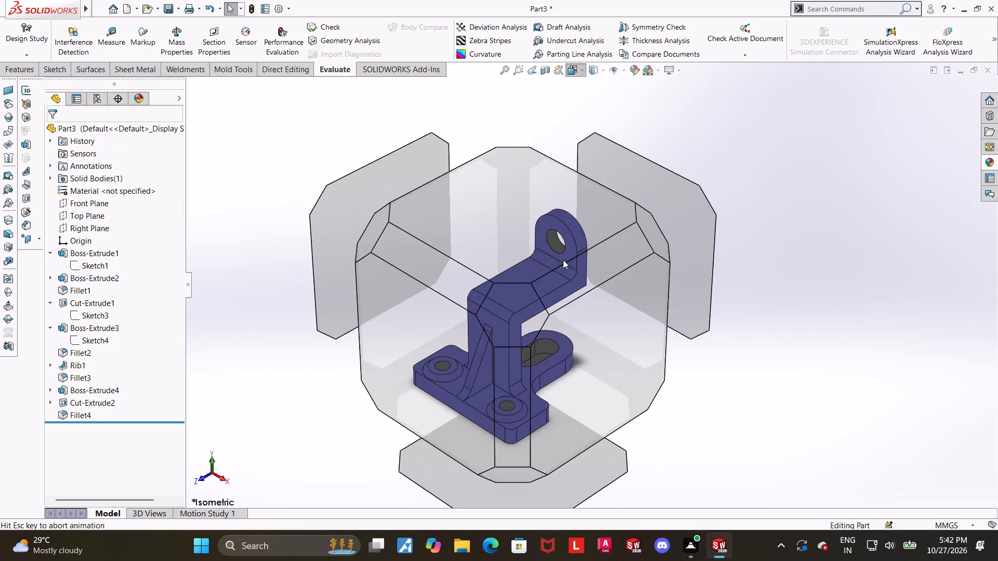
left_click(695, 348)
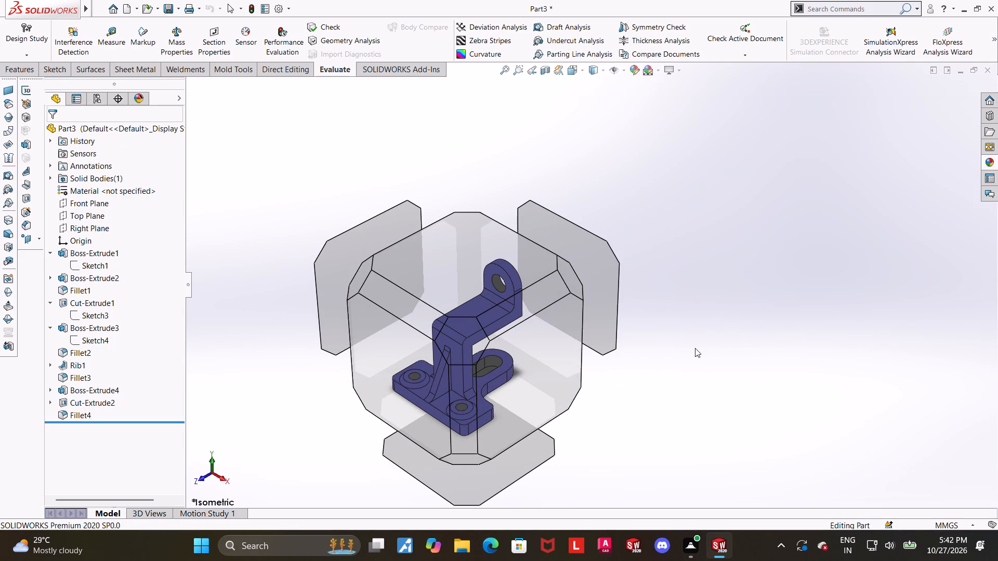
scroll(669, 316, "up", 1)
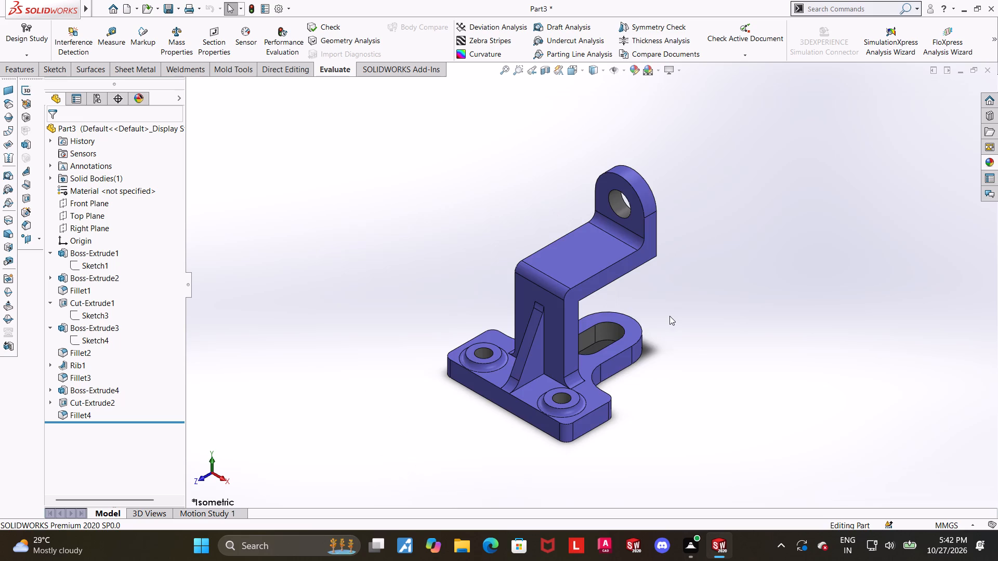
scroll(631, 271, "down", 2)
scroll(654, 318, "up", 1)
scroll(619, 380, "down", 1)
scroll(619, 380, "up", 1)
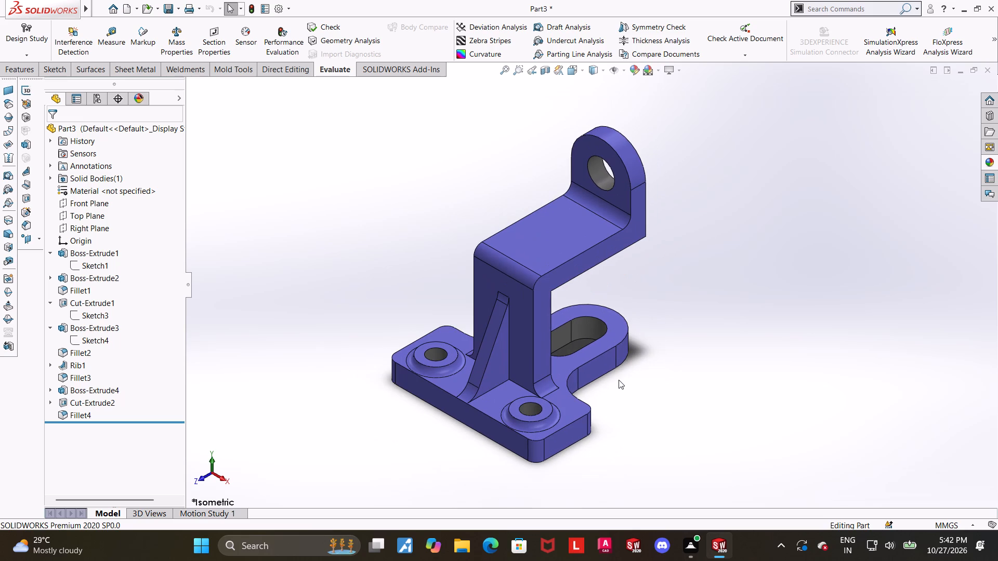
scroll(583, 328, "up", 1)
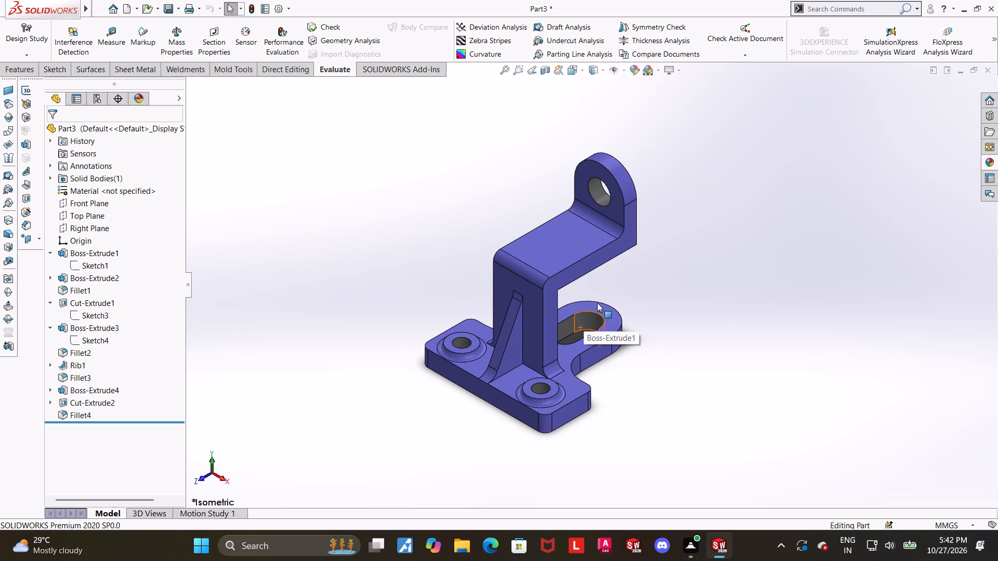
scroll(591, 304, "up", 1)
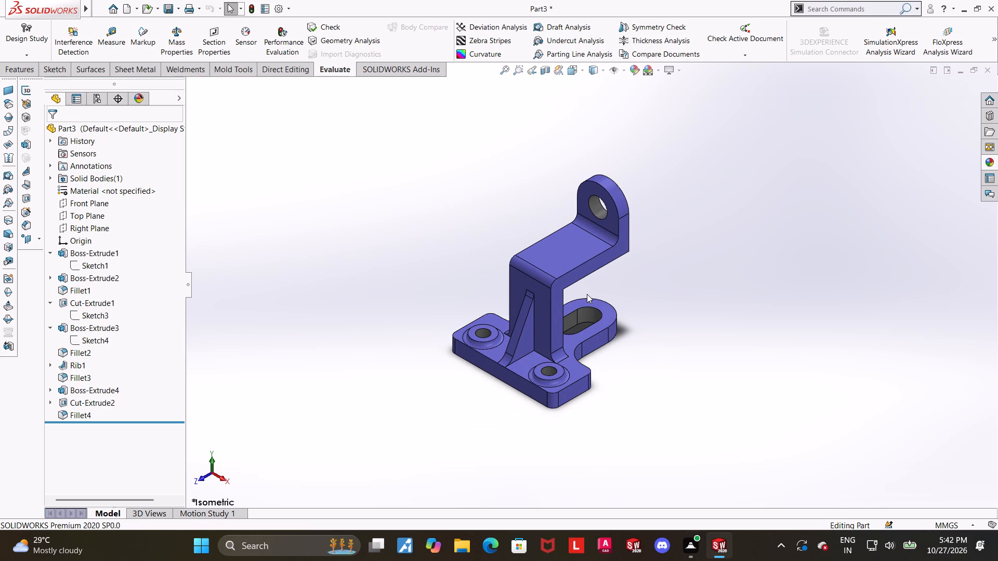
scroll(622, 309, "up", 1)
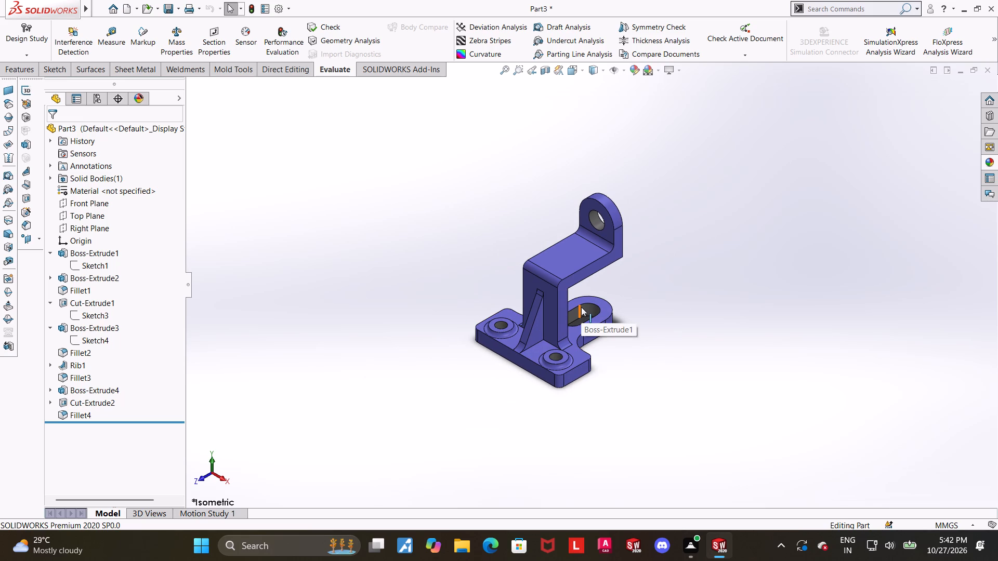
scroll(579, 377, "up", 1)
scroll(565, 364, "down", 1)
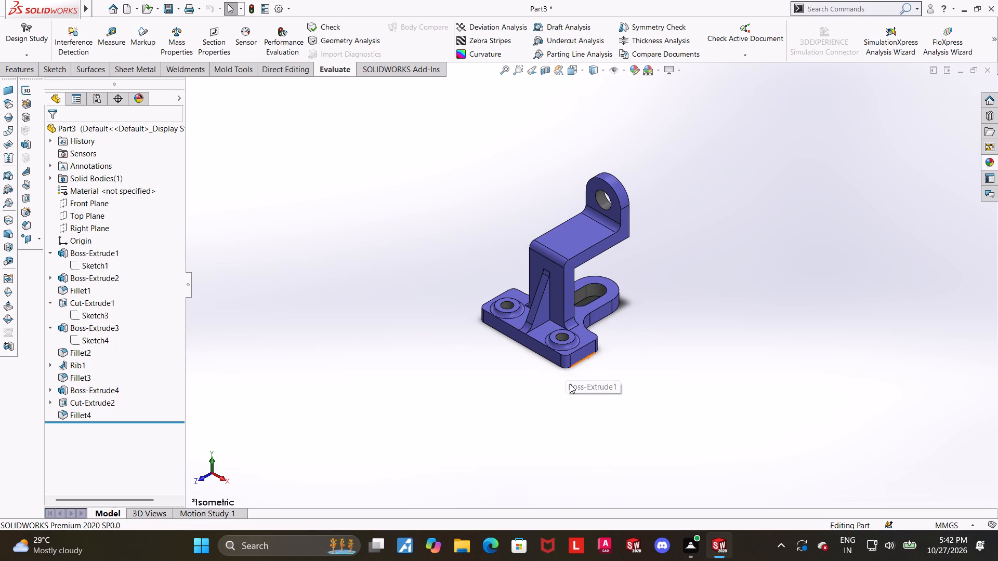
scroll(570, 384, "up", 1)
scroll(619, 288, "down", 2)
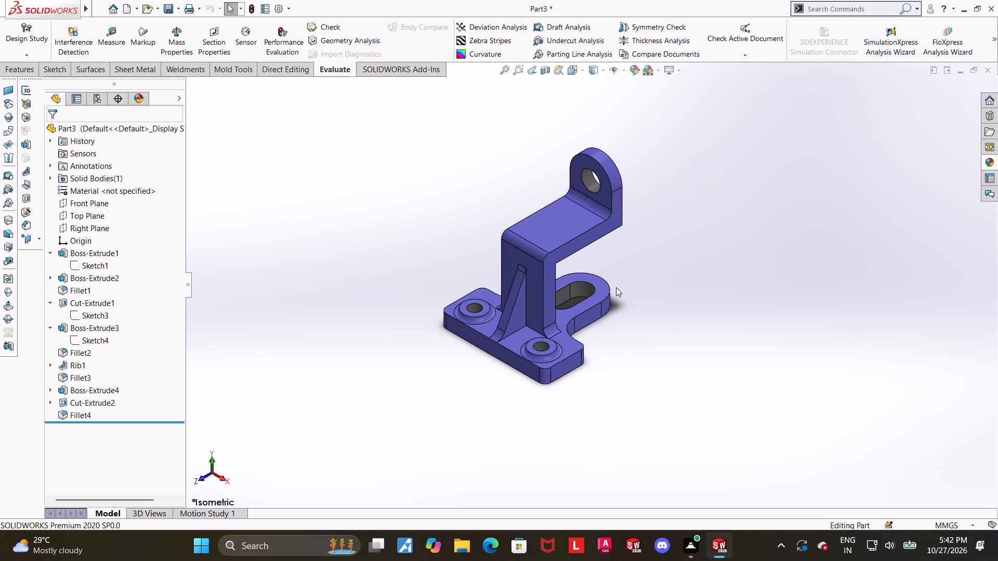
scroll(616, 287, "down", 2)
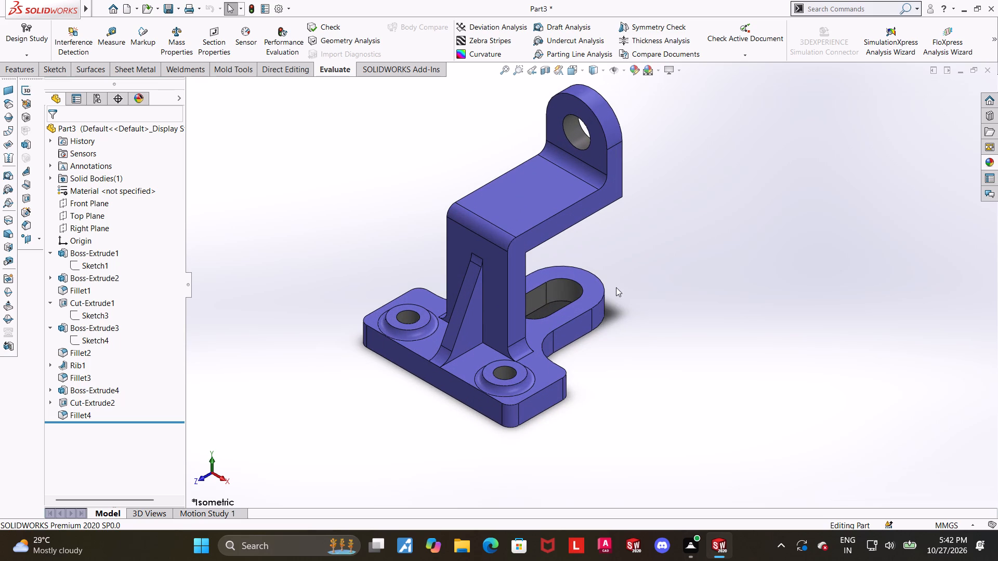
scroll(616, 287, "up", 1)
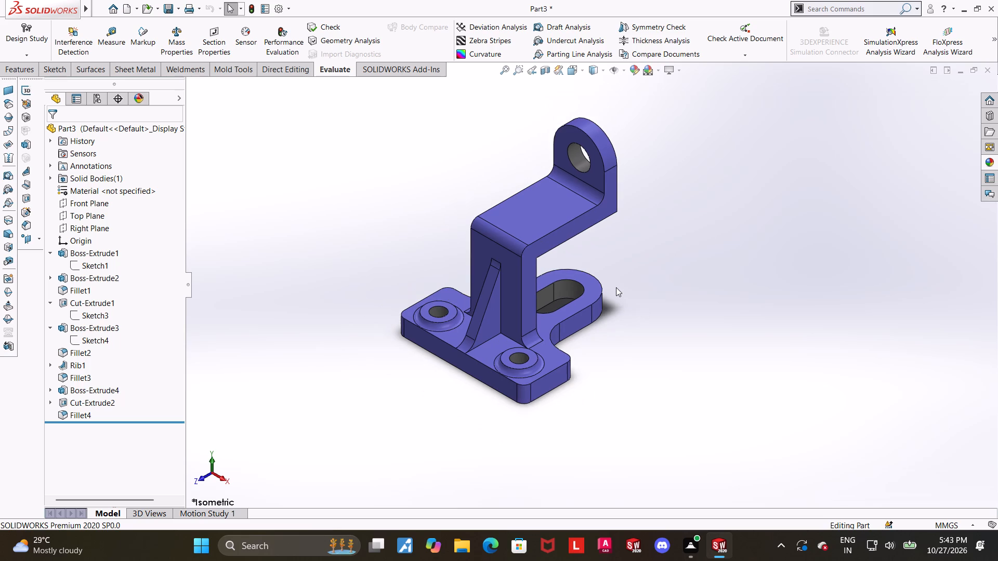
scroll(616, 287, "down", 1)
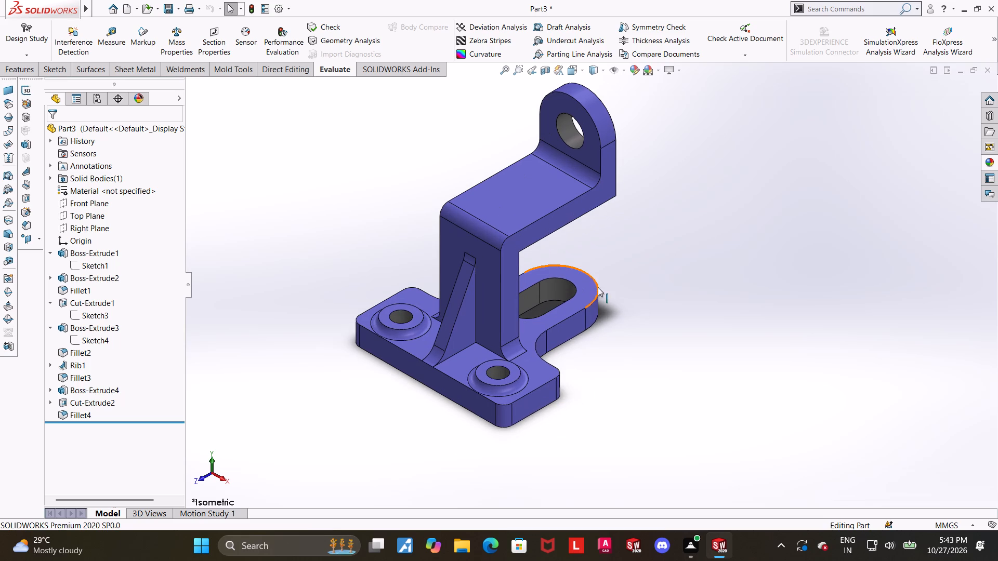
scroll(598, 287, "up", 1)
scroll(564, 238, "down", 3)
Measure the distance from the underside of the bracket's horizontal arm to the top face of the base plate.
middle_click_drag(574, 276, 549, 209)
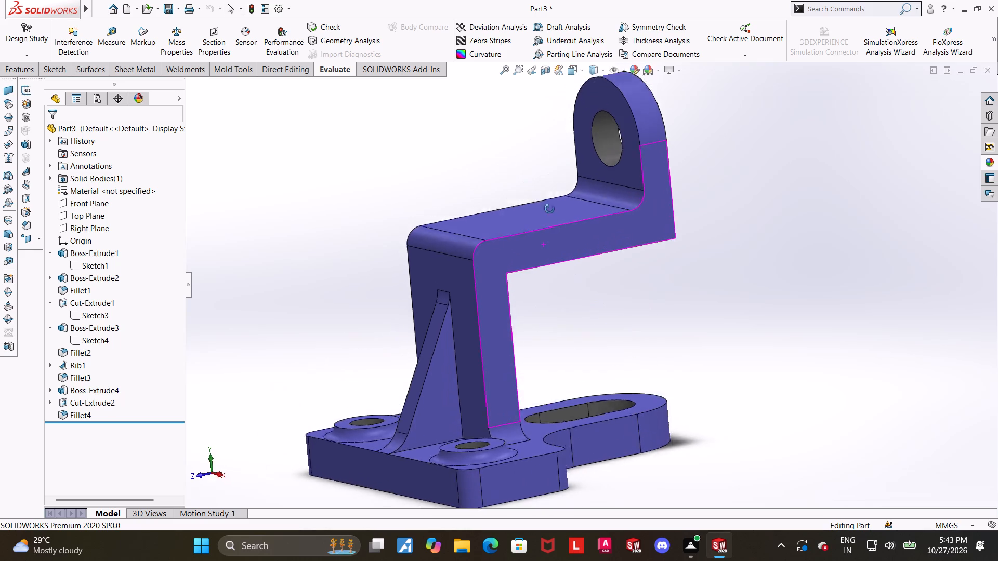
middle_click_drag(549, 209, 511, 189)
scroll(723, 296, "down", 2)
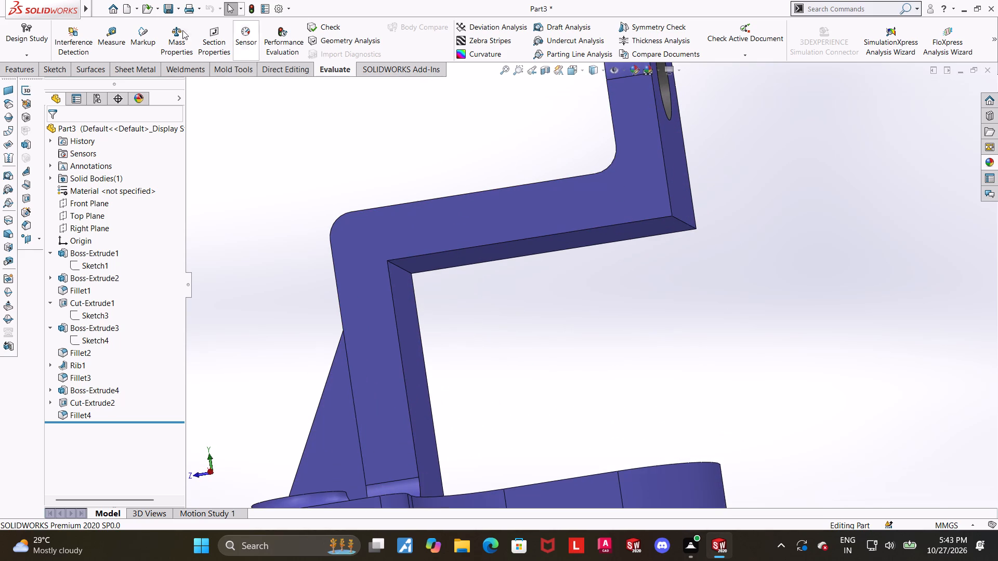
left_click(97, 35)
left_click(642, 233)
middle_click_drag(682, 275, 692, 391)
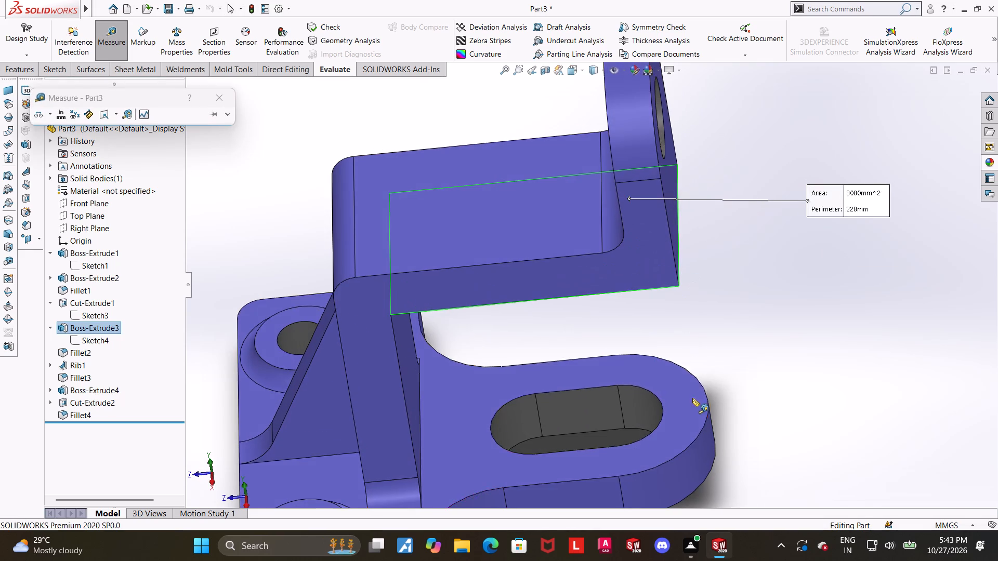
left_click(689, 412)
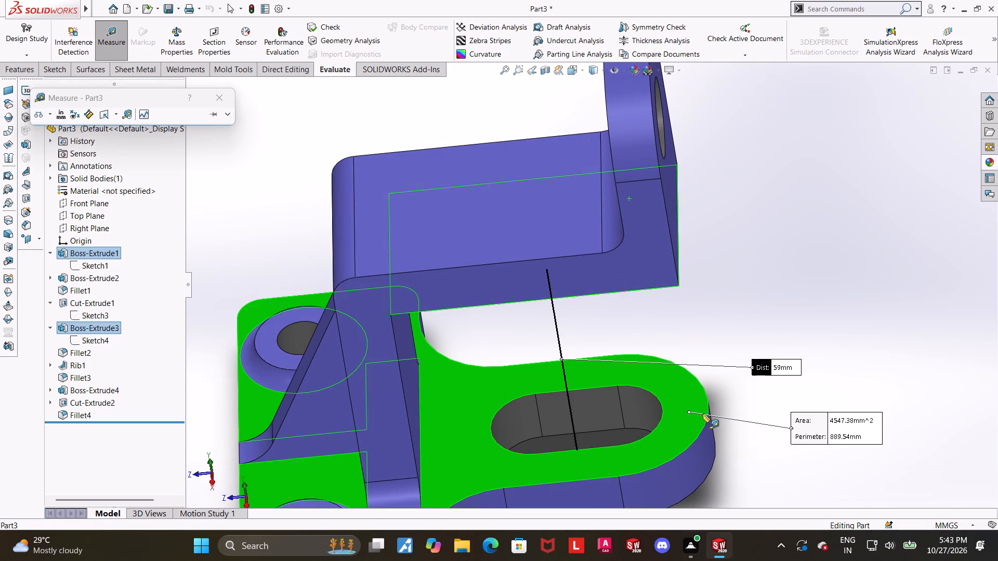
scroll(703, 413, "up", 2)
key("Escape")
scroll(706, 410, "up", 1)
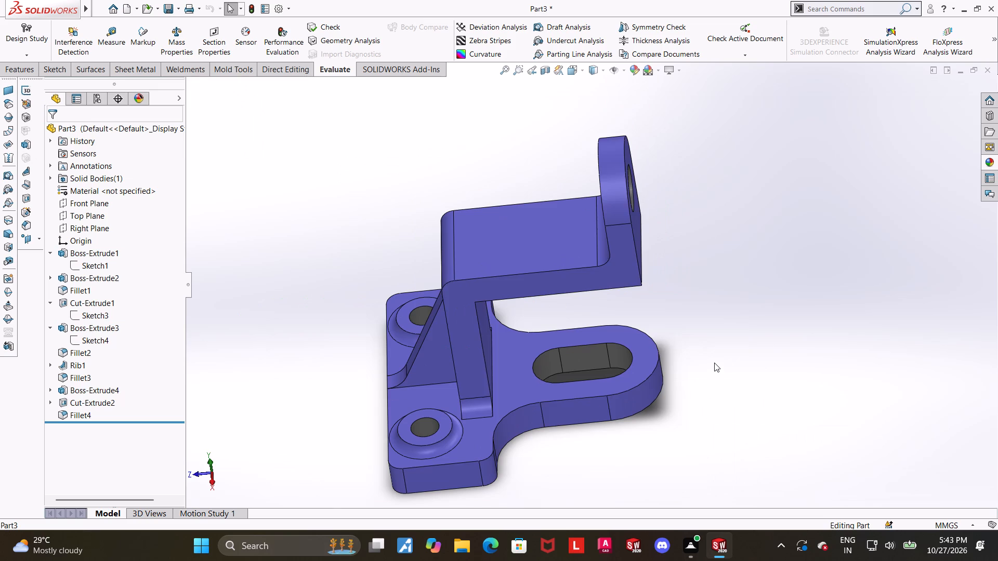
Measure the distance from the top face of the bracket's horizontal arm to the top face of the base plate.
middle_click_drag(714, 363, 721, 363)
left_click(114, 24)
left_click(495, 229)
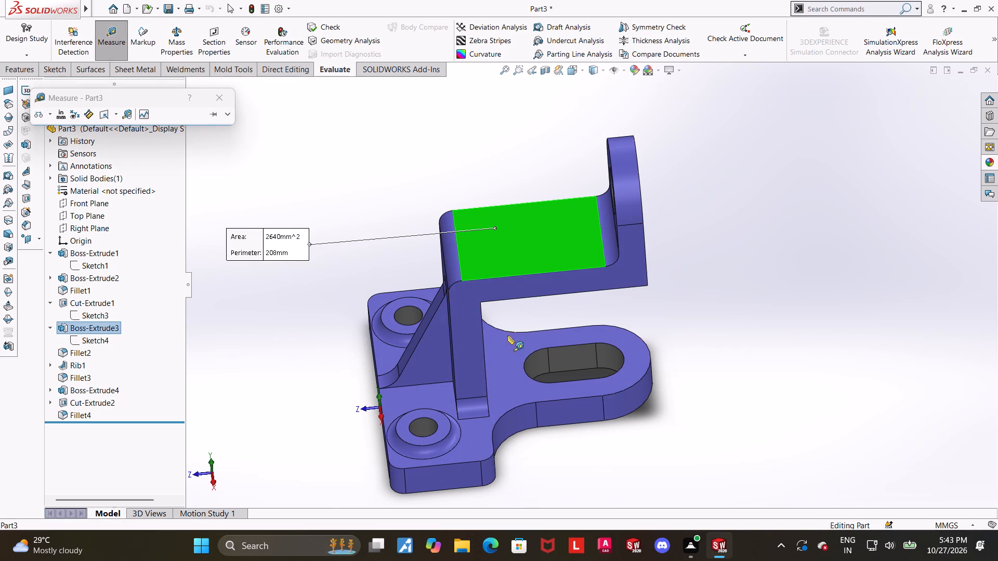
left_click(508, 380)
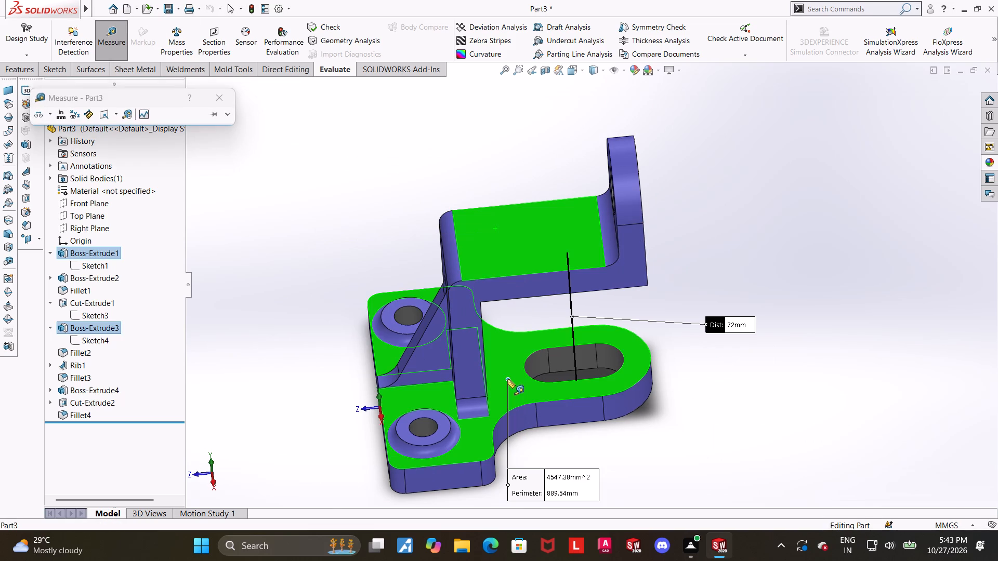
key("Escape")
Examine the stepped bracket from rotated views together with the dimensions of its profile sketch.
middle_click_drag(692, 305, 697, 232)
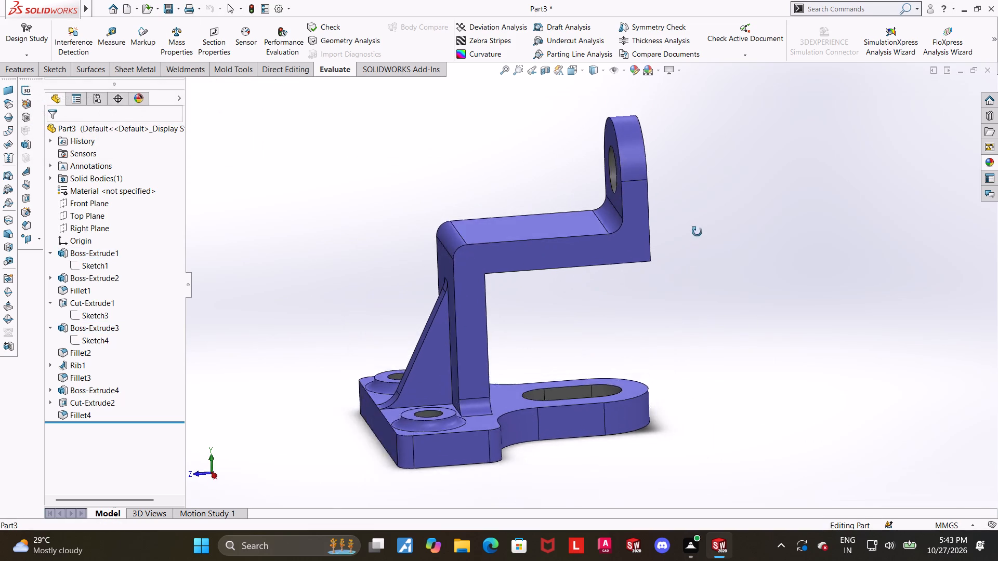
middle_click_drag(697, 232, 714, 257)
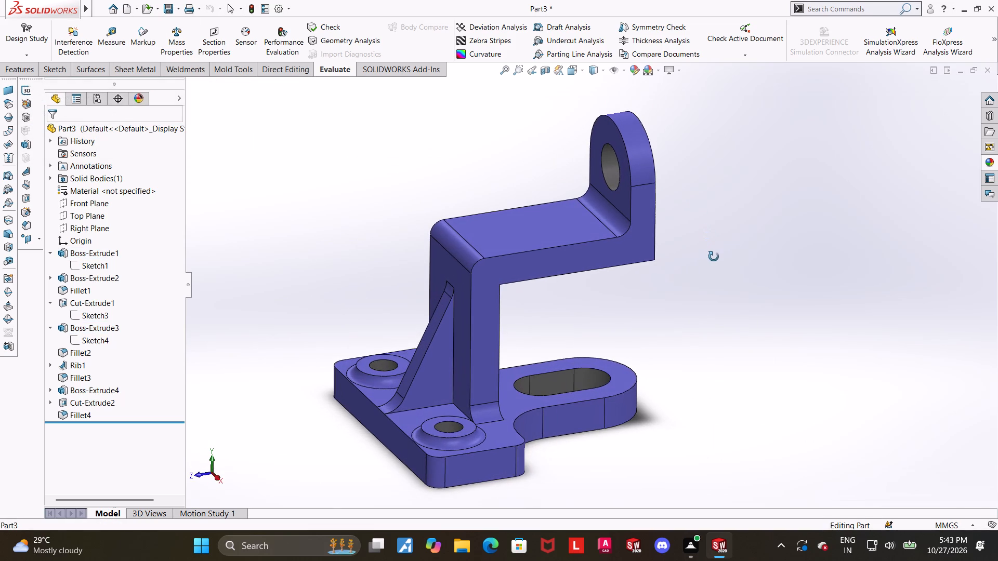
middle_click_drag(714, 257, 740, 310)
middle_click_drag(740, 310, 723, 305)
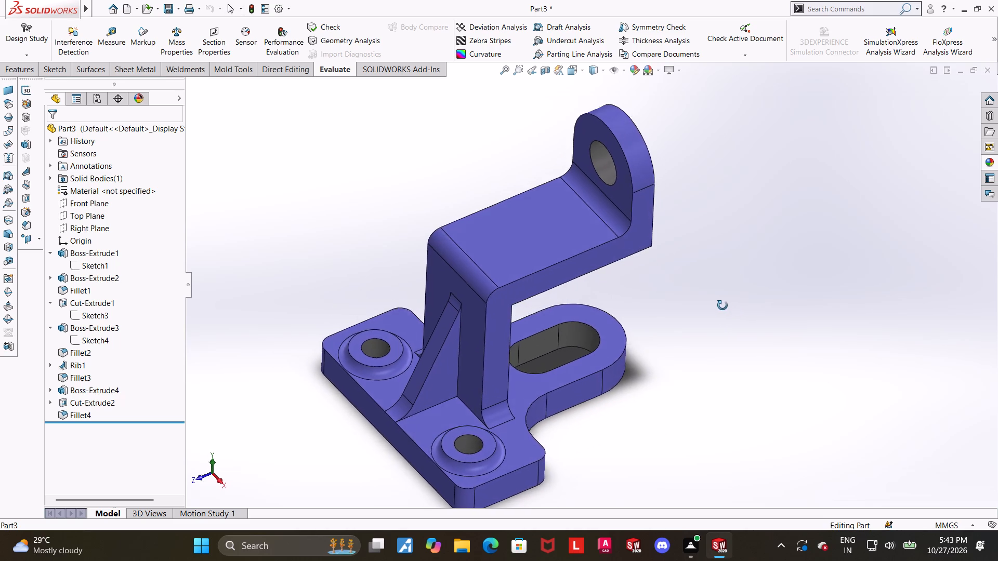
middle_click_drag(723, 305, 697, 228)
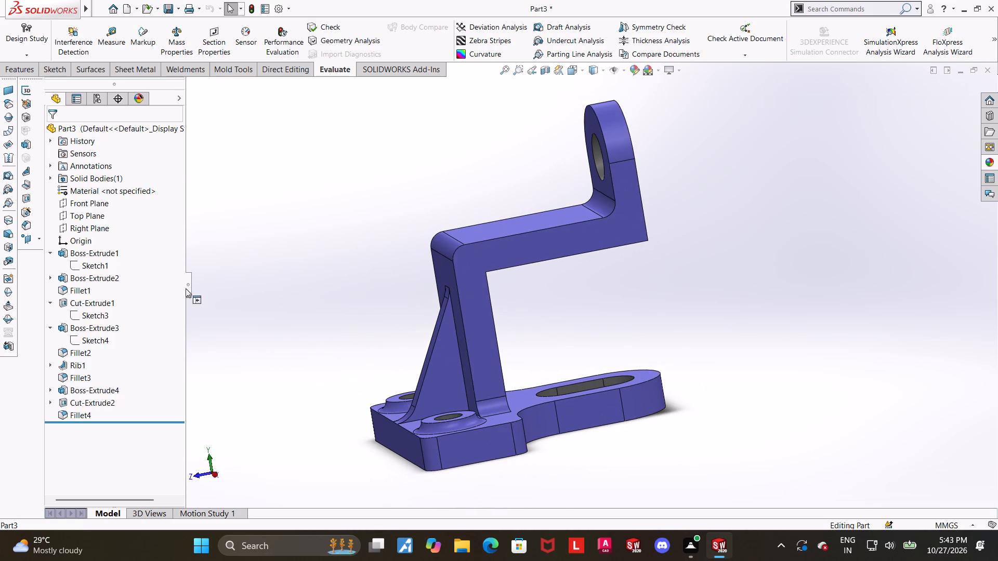
left_click(81, 341)
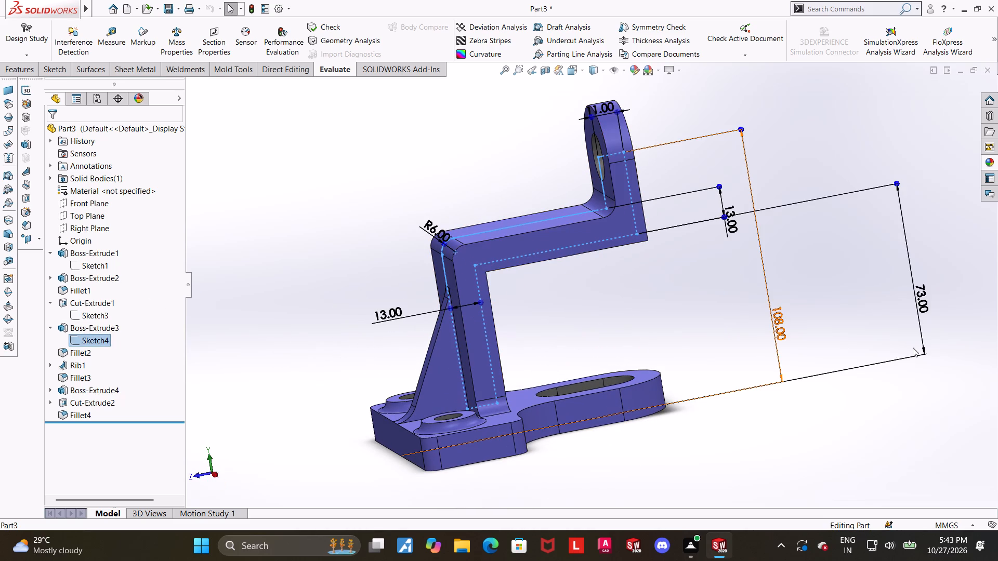
middle_click_drag(799, 355, 786, 348)
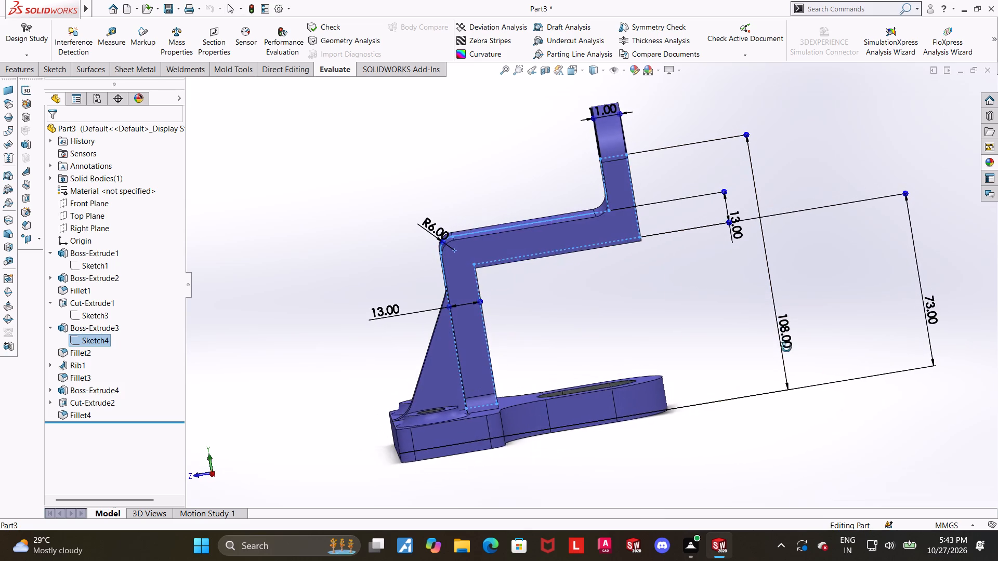
middle_click_drag(786, 348, 782, 325)
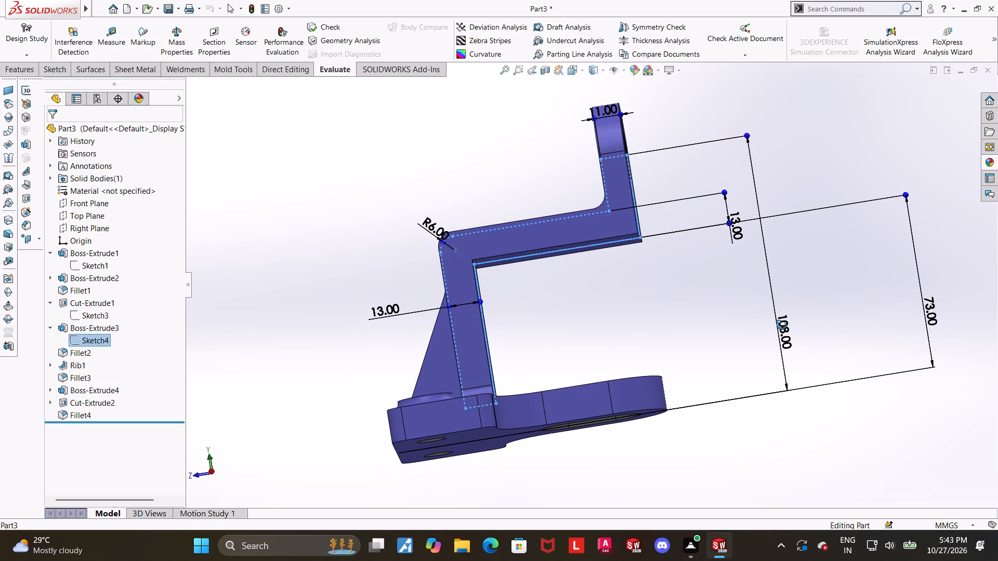
middle_click_drag(782, 325, 778, 330)
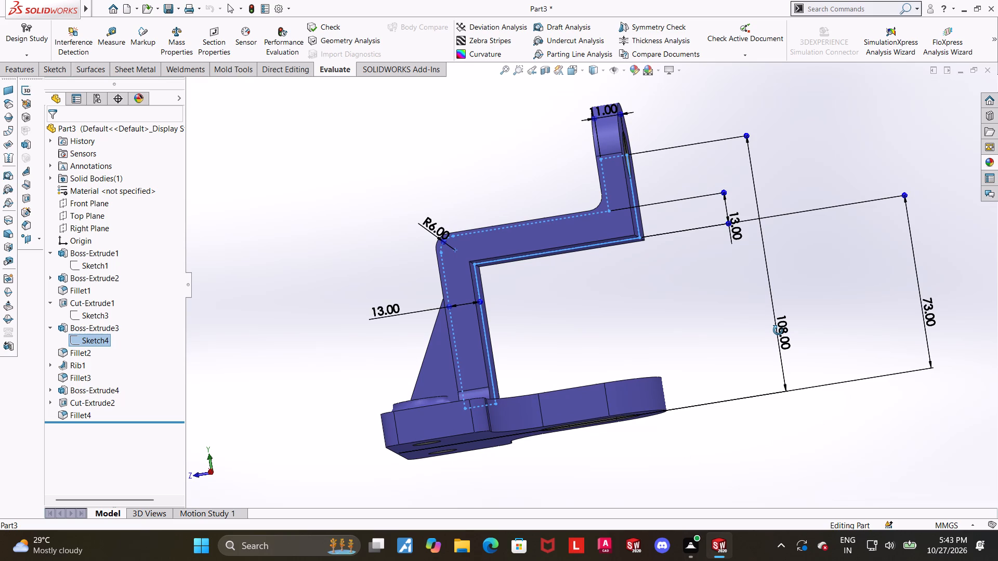
middle_click_drag(778, 330, 778, 296)
left_click(830, 396)
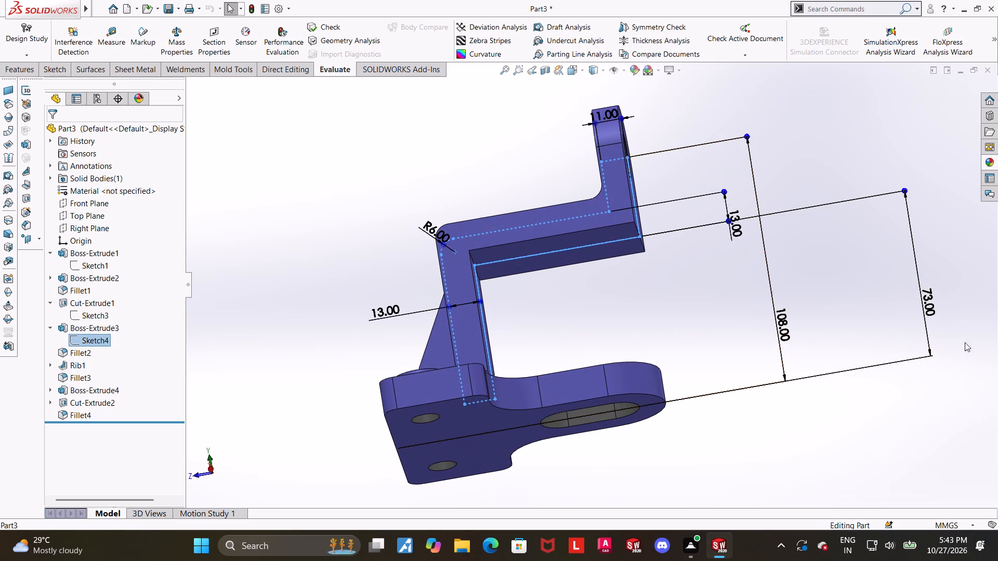
Edit the stepped bracket's profile sketch and delete the 73 mm height dimension to the arm's underside.
left_click(87, 339)
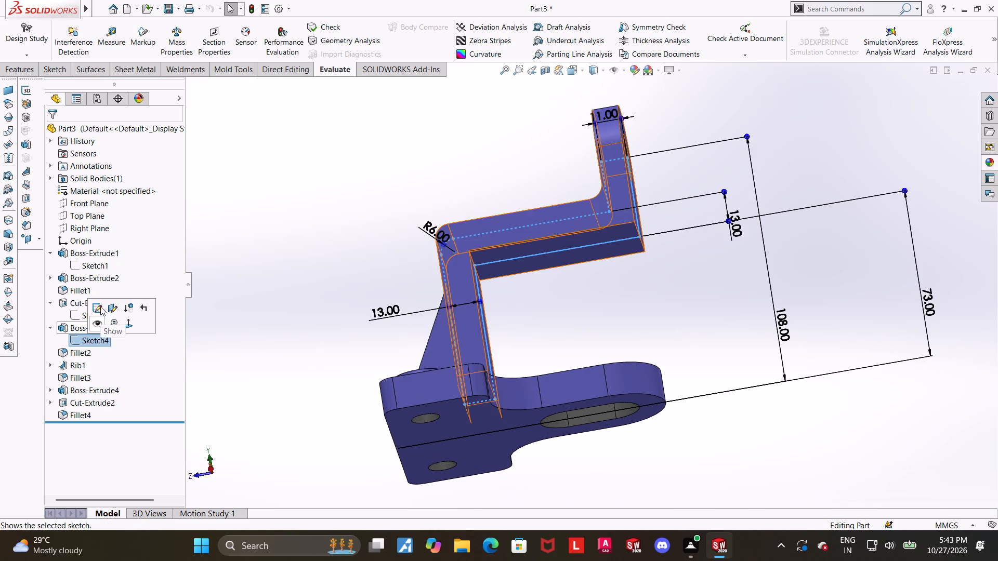
left_click(100, 305)
left_click(96, 337)
left_click(126, 325)
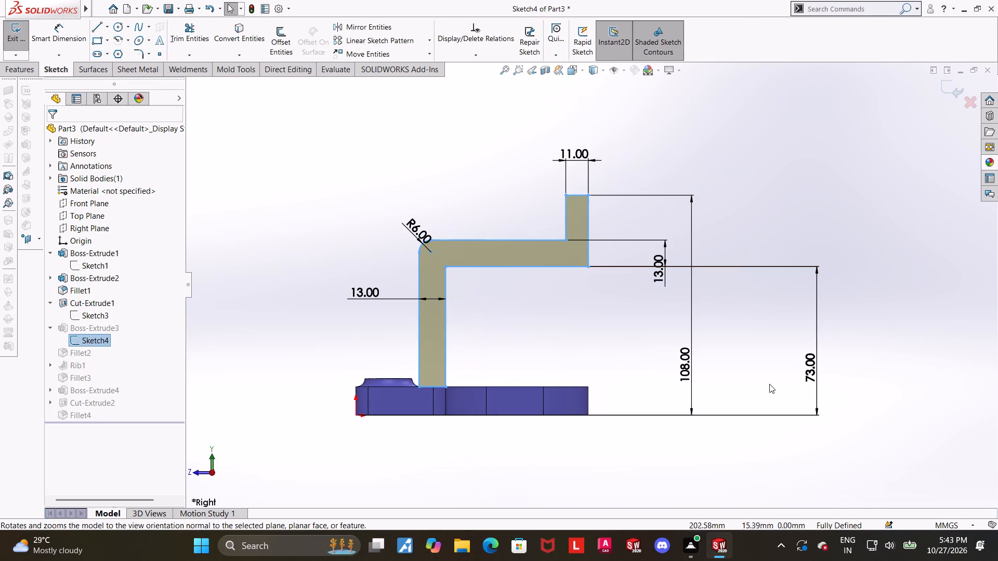
right_click(807, 371)
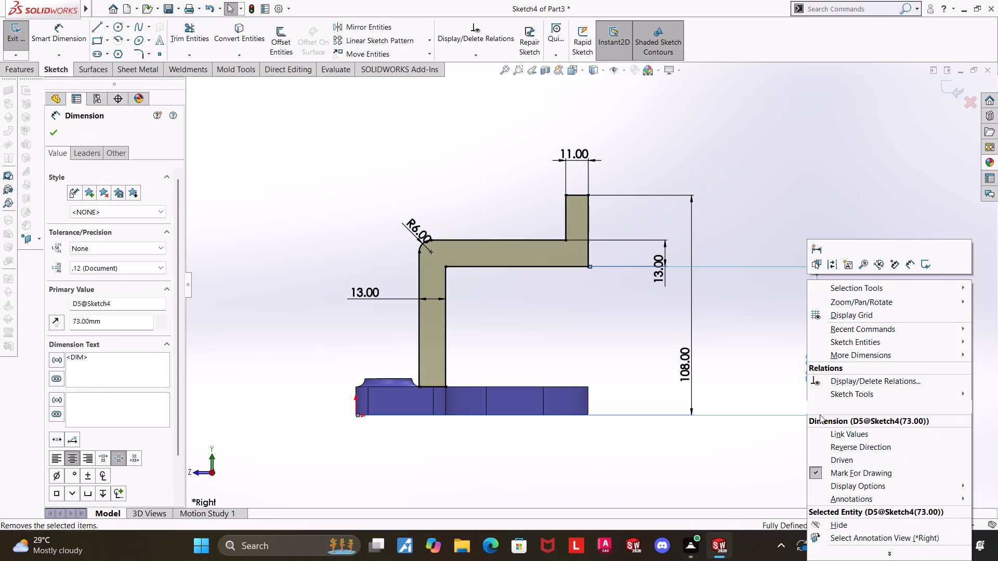
left_click(821, 409)
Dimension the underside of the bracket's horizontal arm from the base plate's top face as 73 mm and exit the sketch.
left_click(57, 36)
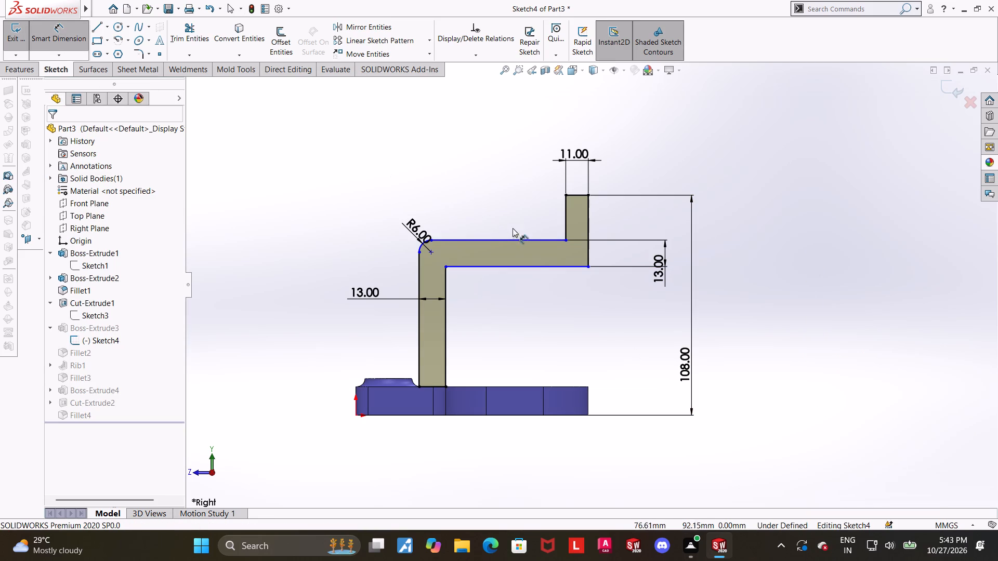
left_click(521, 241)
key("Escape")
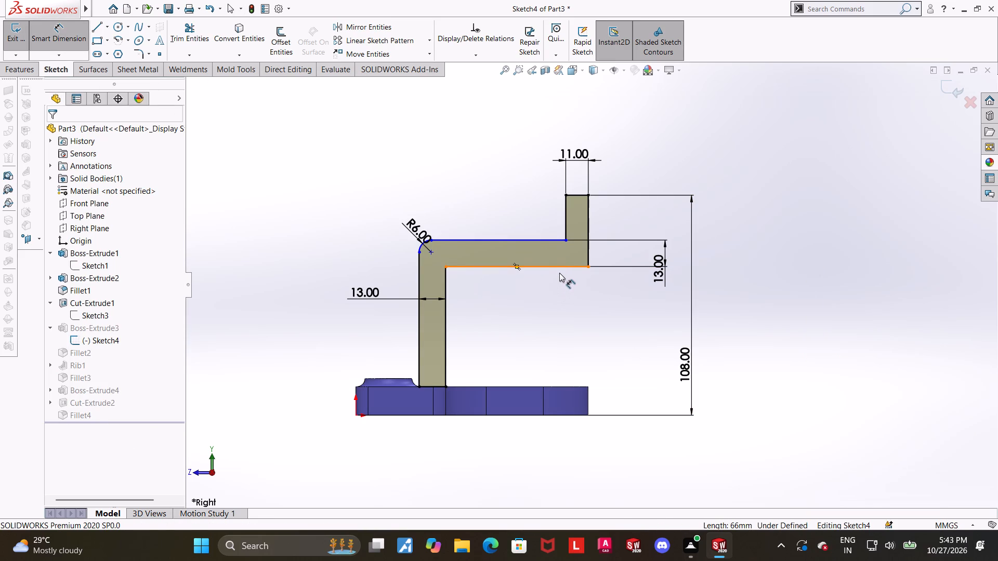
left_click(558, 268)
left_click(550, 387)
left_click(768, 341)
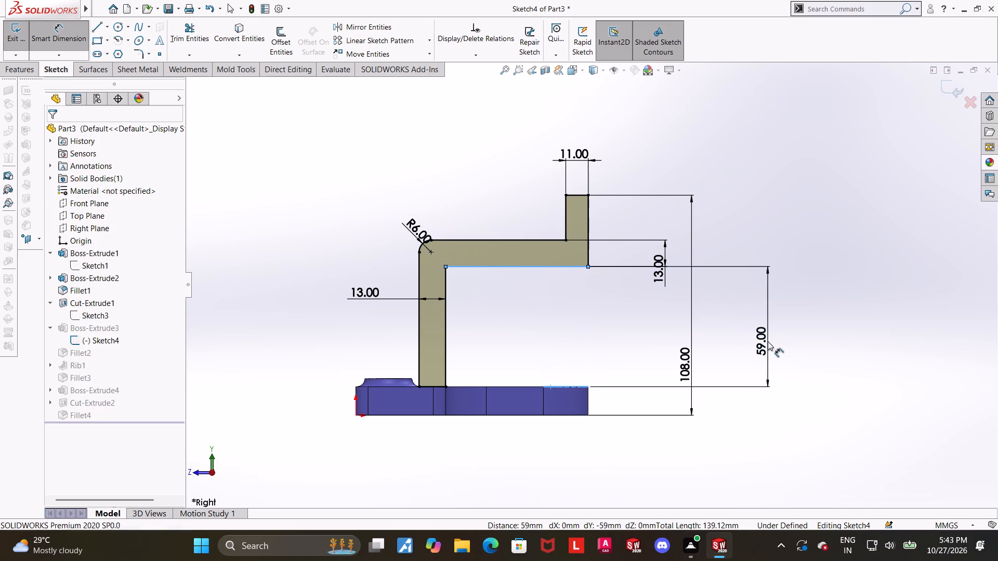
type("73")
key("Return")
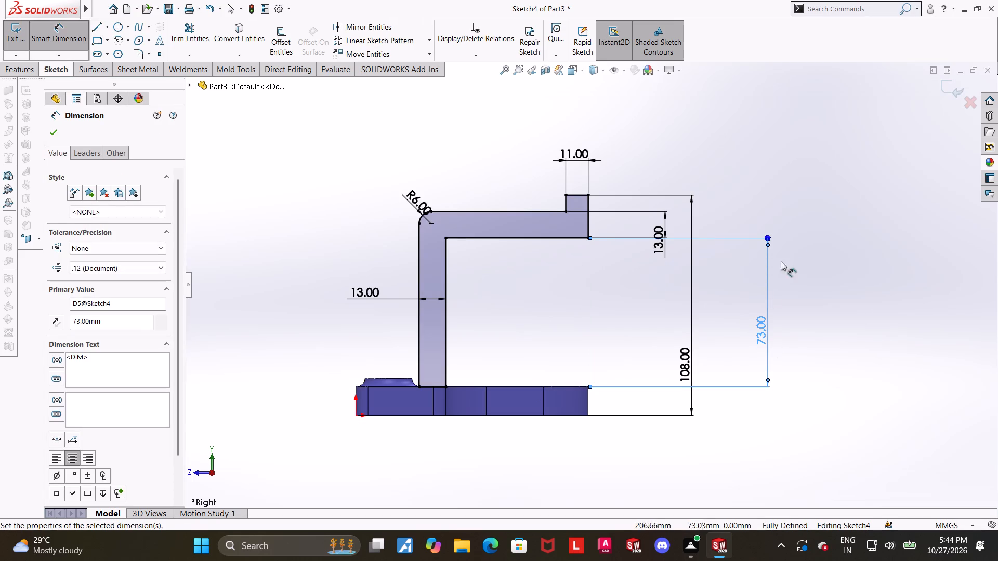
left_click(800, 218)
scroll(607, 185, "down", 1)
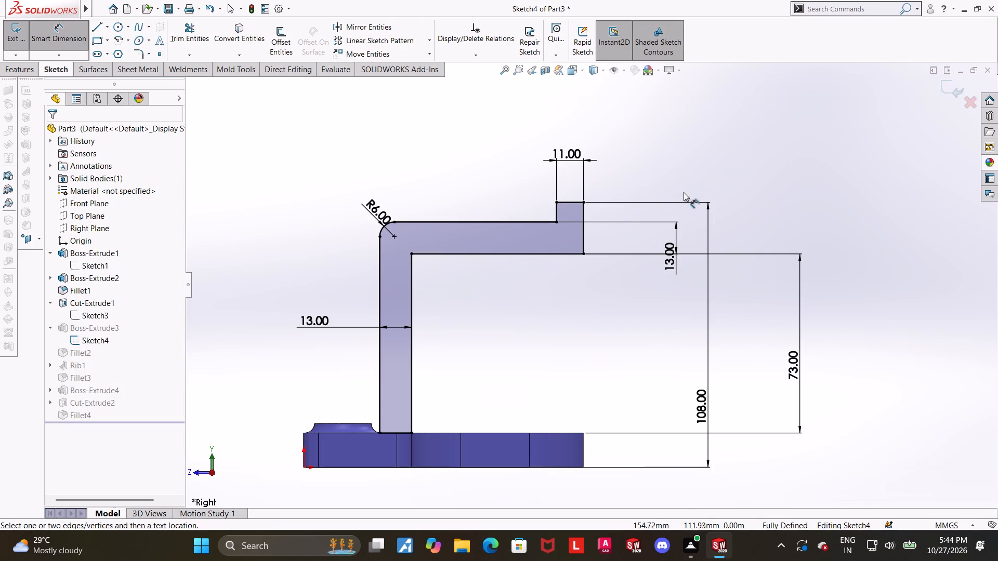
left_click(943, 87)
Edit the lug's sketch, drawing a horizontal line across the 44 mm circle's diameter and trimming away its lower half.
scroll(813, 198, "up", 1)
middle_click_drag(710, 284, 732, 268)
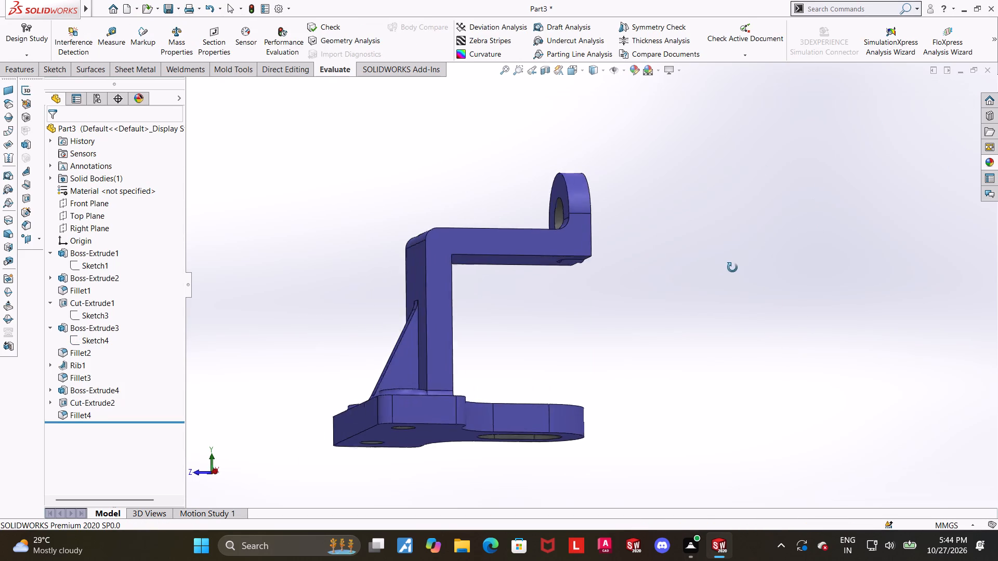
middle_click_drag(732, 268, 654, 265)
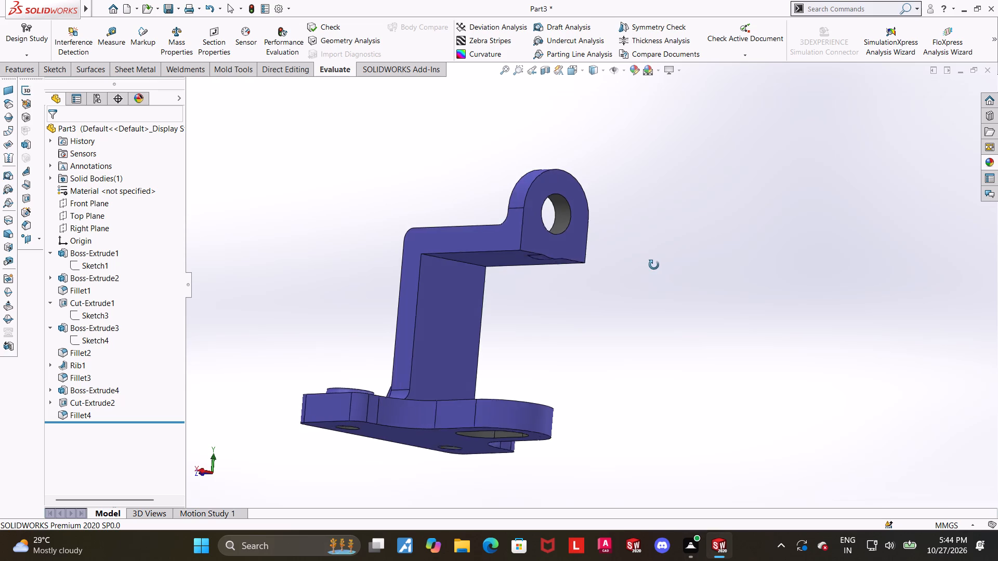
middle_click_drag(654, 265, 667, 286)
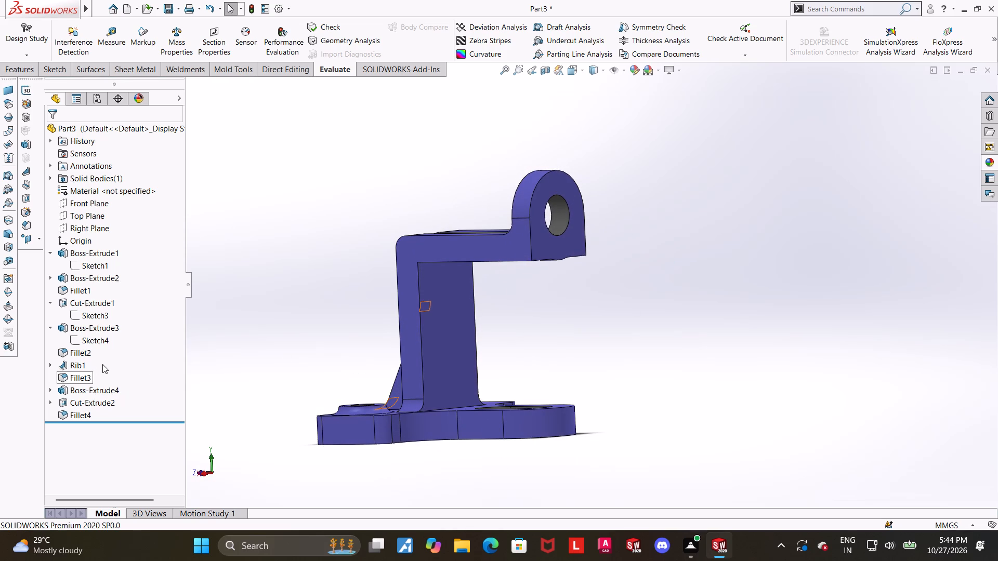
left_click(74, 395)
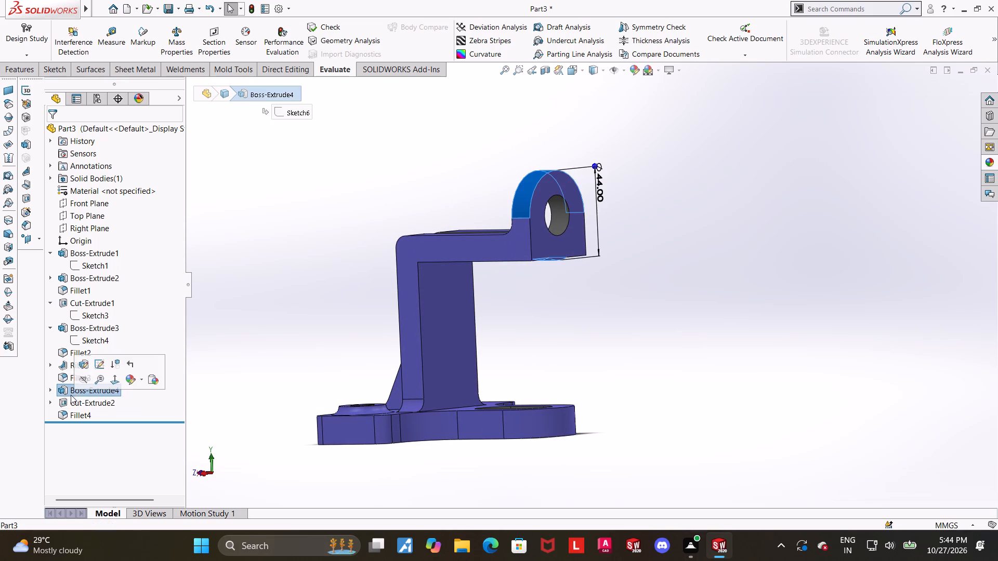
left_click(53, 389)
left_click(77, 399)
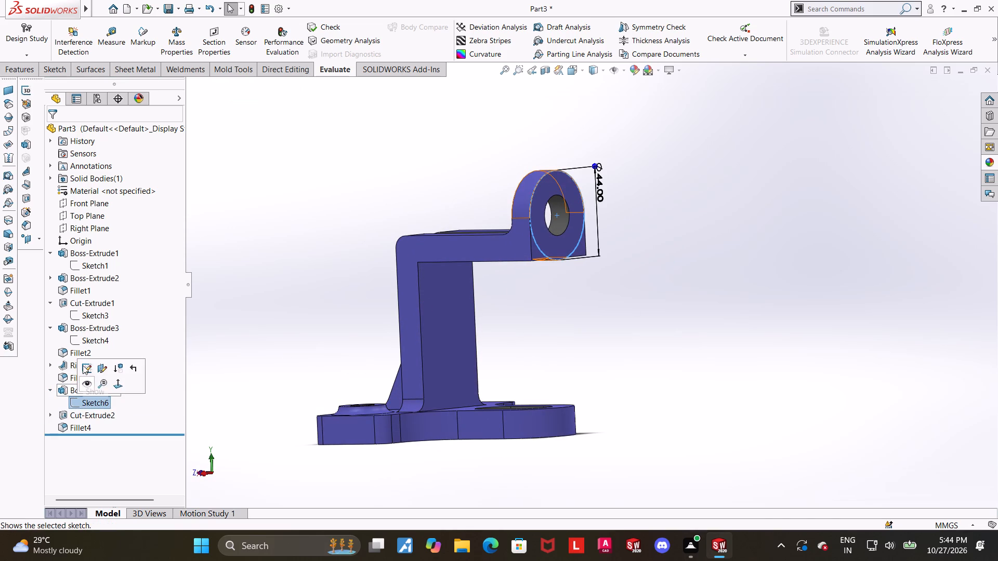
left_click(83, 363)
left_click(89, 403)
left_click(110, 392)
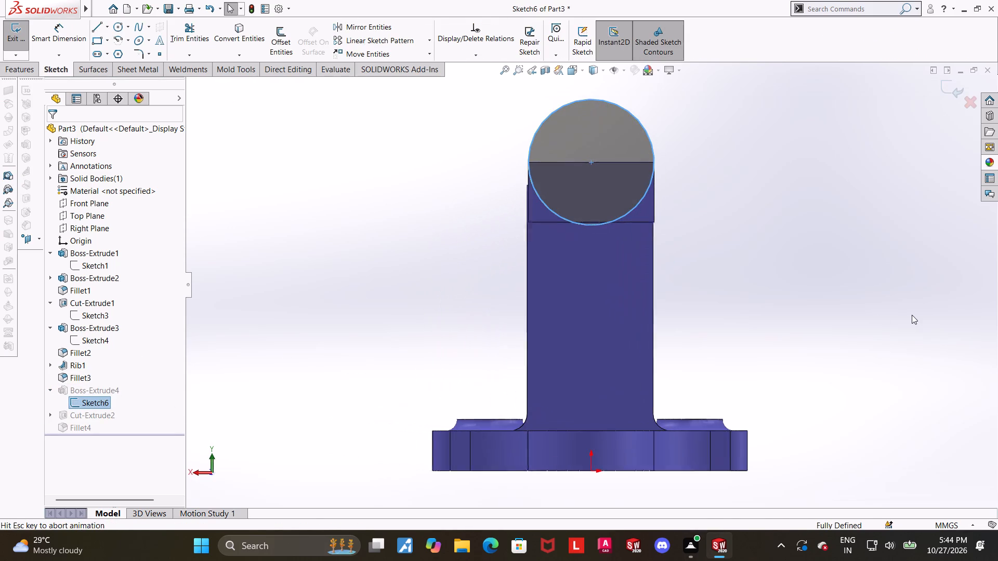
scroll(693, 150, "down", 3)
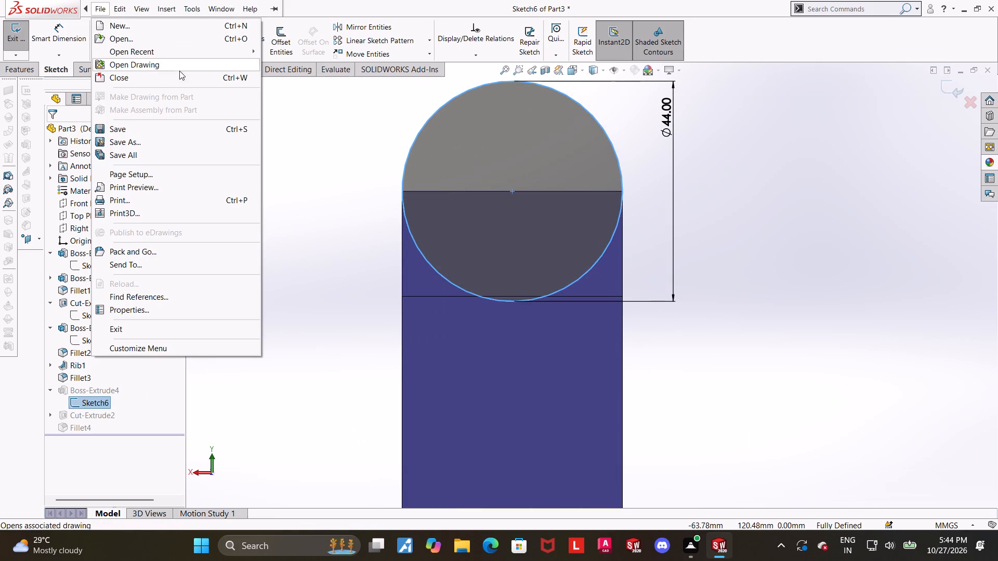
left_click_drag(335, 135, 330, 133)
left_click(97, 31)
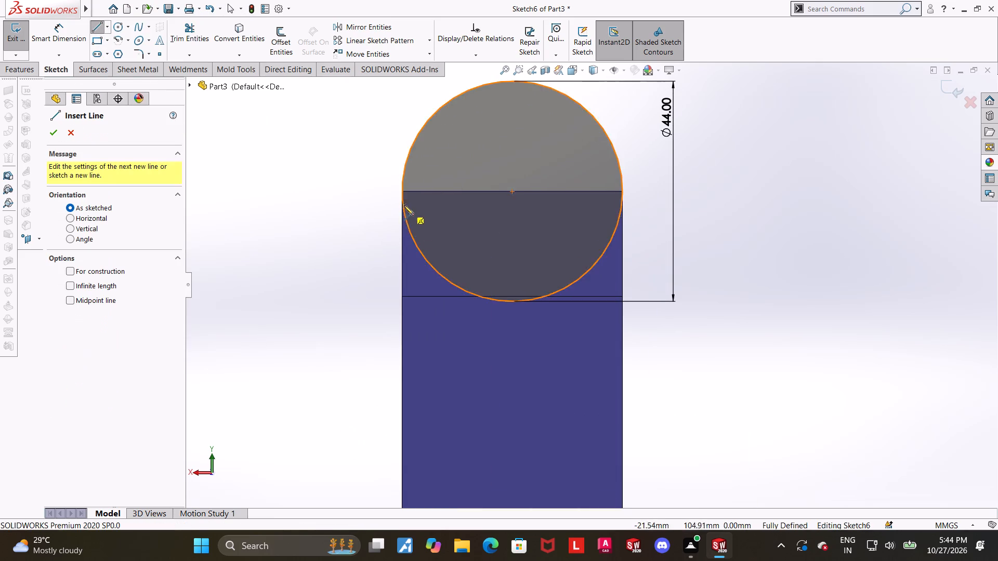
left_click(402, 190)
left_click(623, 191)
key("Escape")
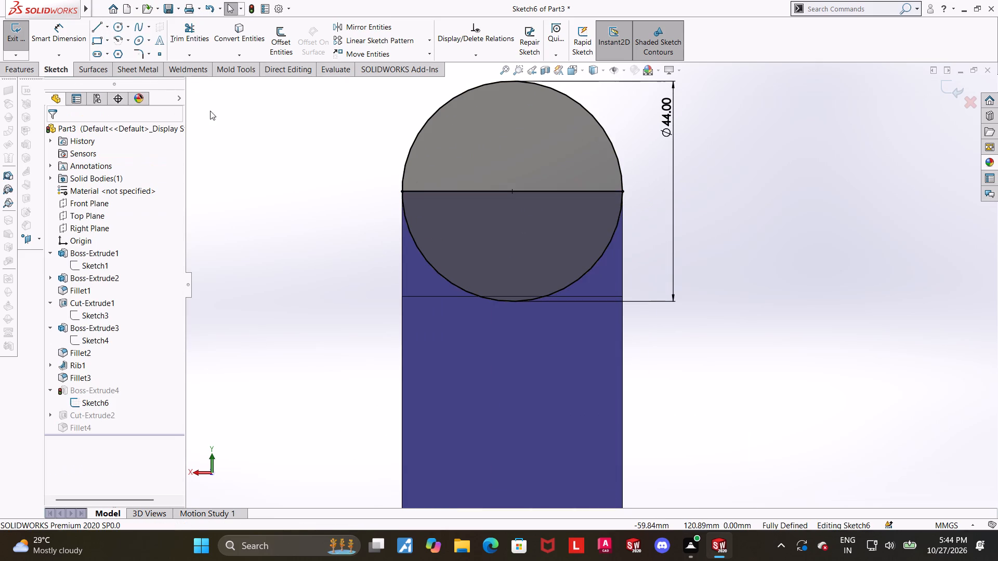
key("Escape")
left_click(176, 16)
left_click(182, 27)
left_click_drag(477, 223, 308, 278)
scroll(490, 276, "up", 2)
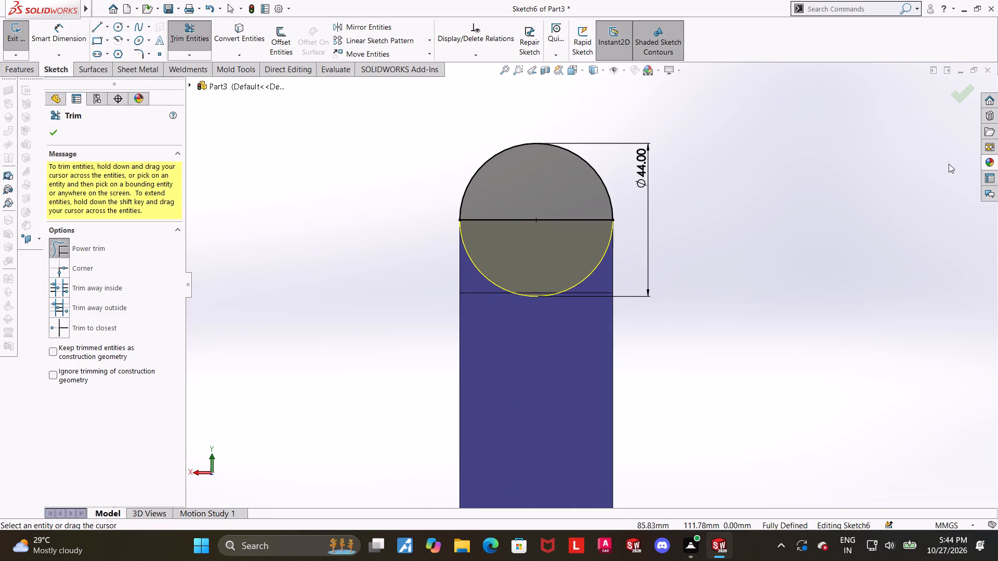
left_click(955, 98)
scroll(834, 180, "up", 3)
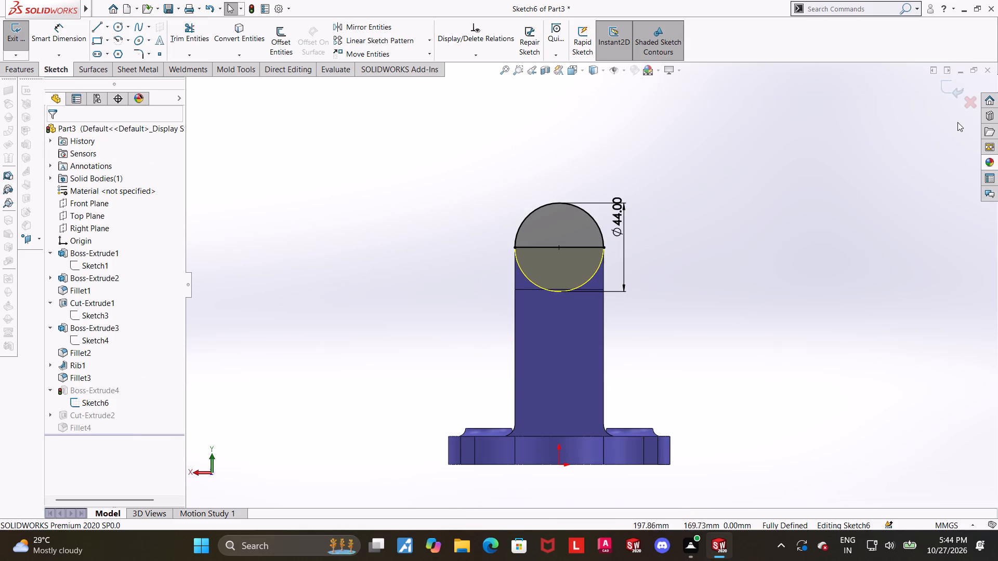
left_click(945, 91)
Open the sketch of the lug's hole for editing and examine how the 20 mm circle's cut meets the bracket arm.
scroll(672, 247, "up", 1)
middle_click_drag(654, 257, 825, 289)
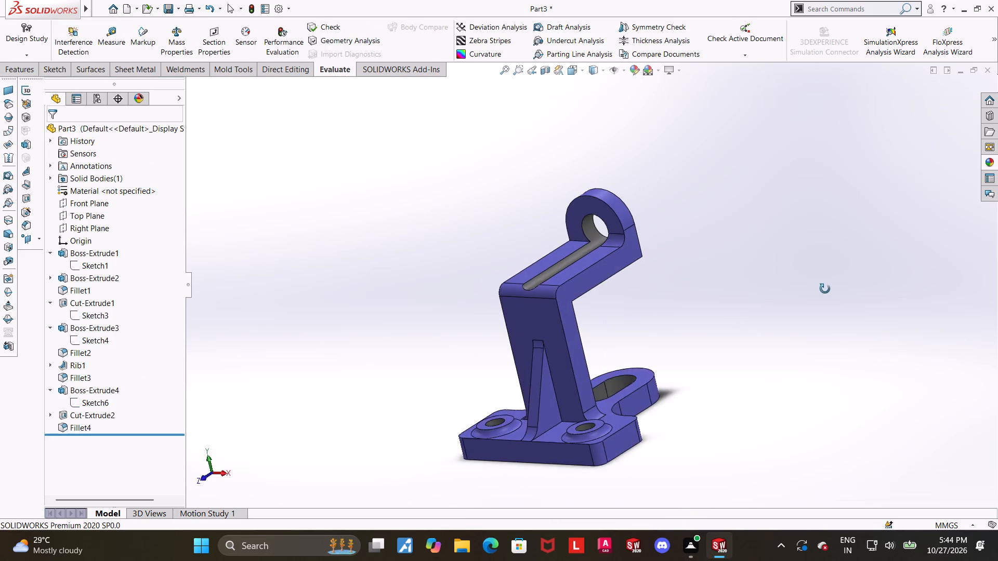
middle_click_drag(825, 289, 690, 276)
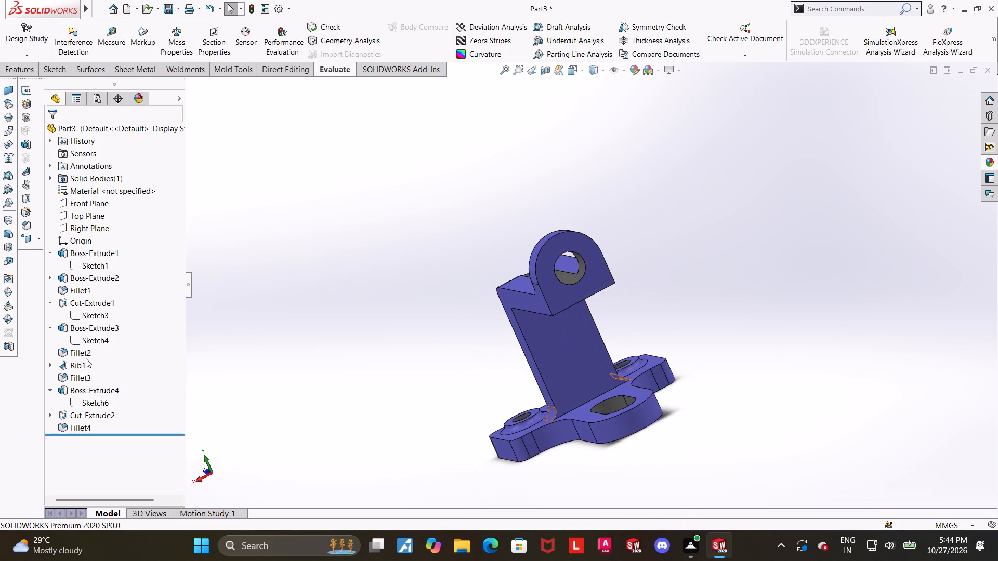
left_click(52, 415)
left_click(76, 429)
left_click(84, 399)
left_click(90, 427)
left_click(111, 412)
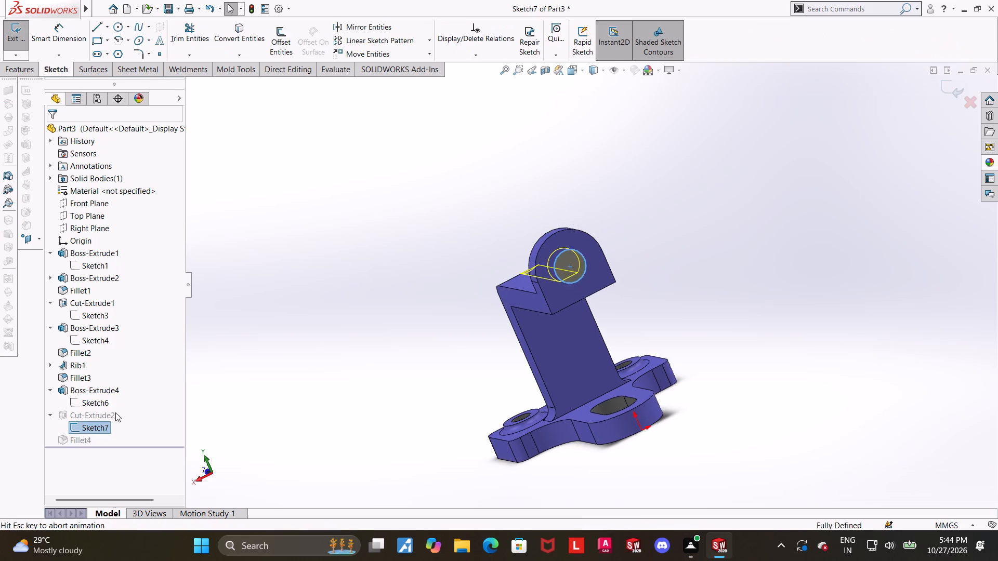
left_click(851, 257)
scroll(664, 117, "down", 3)
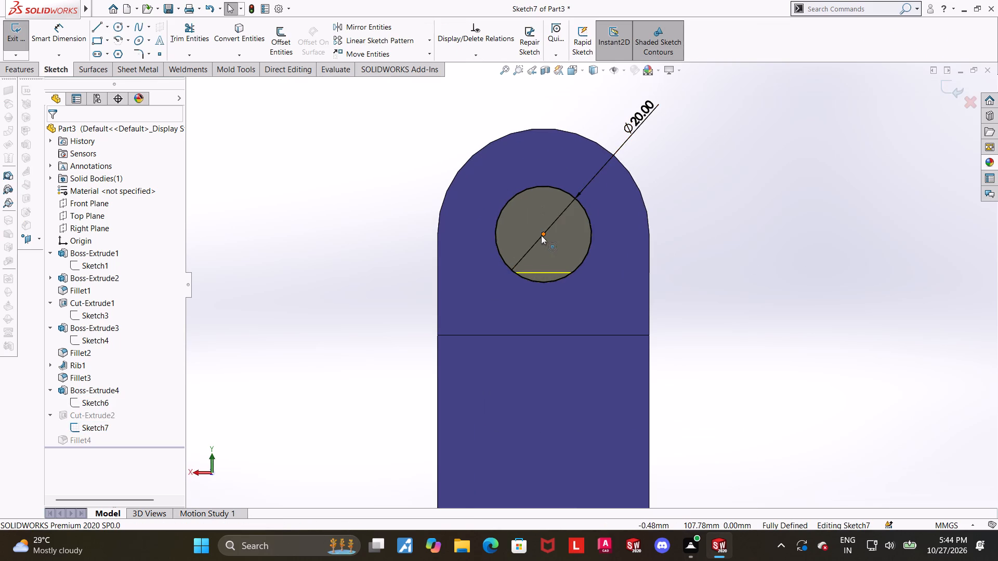
left_click_drag(541, 235, 542, 224)
scroll(716, 262, "up", 3)
left_click(743, 267)
middle_click_drag(743, 267, 790, 296)
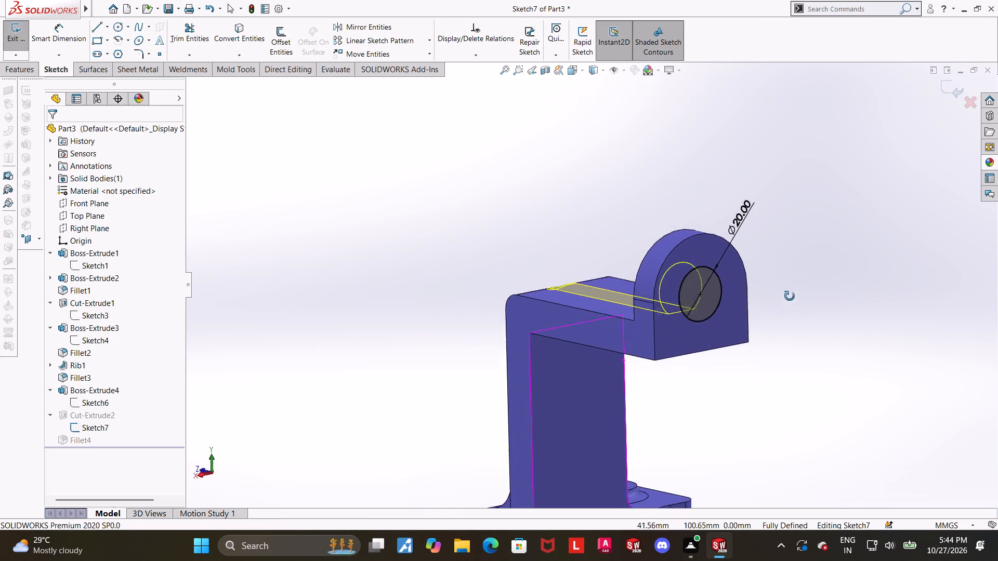
middle_click_drag(790, 296, 862, 290)
scroll(862, 292, "up", 4)
middle_click_drag(820, 315, 846, 306)
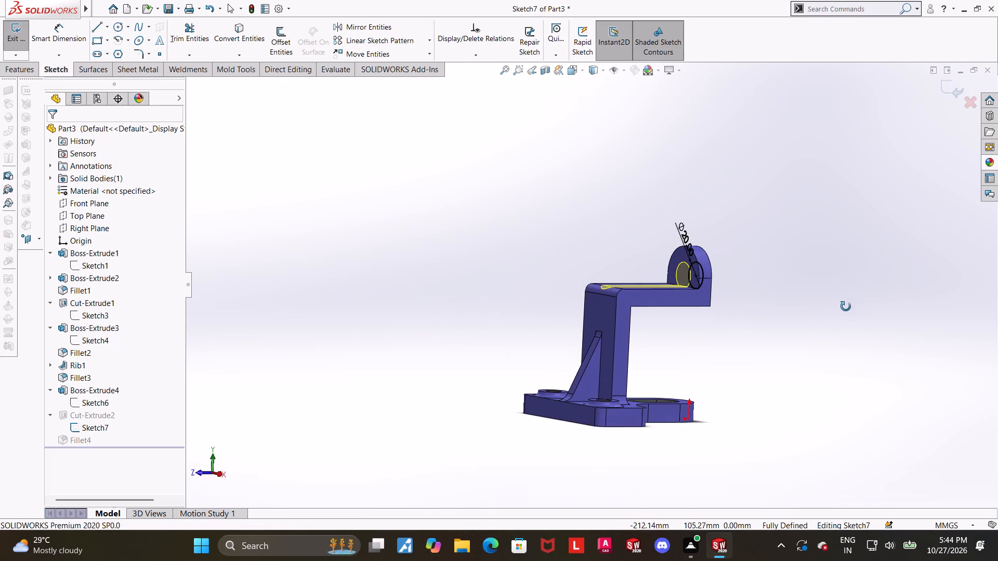
middle_click_drag(846, 306, 846, 345)
scroll(717, 270, "down", 3)
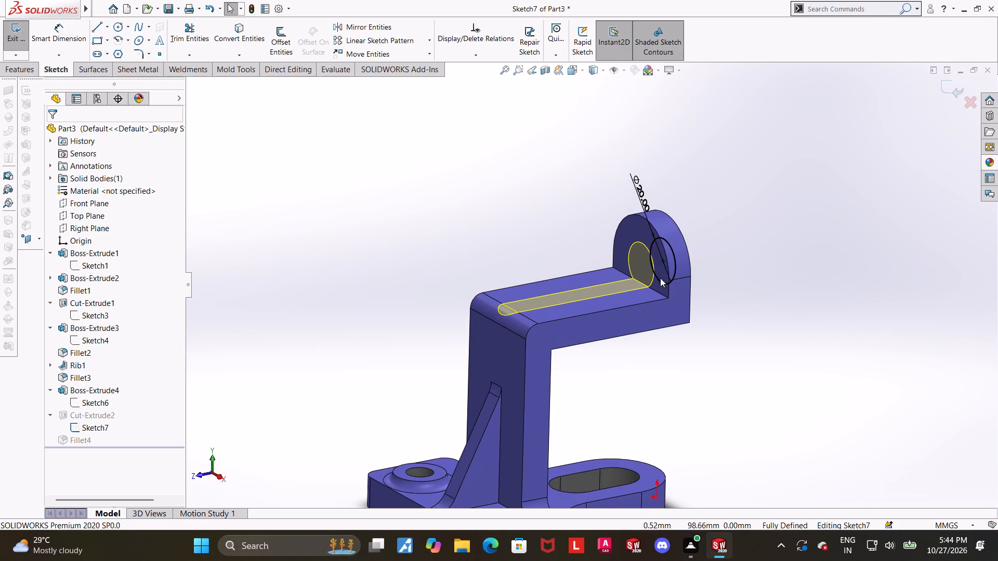
scroll(604, 269, "down", 3)
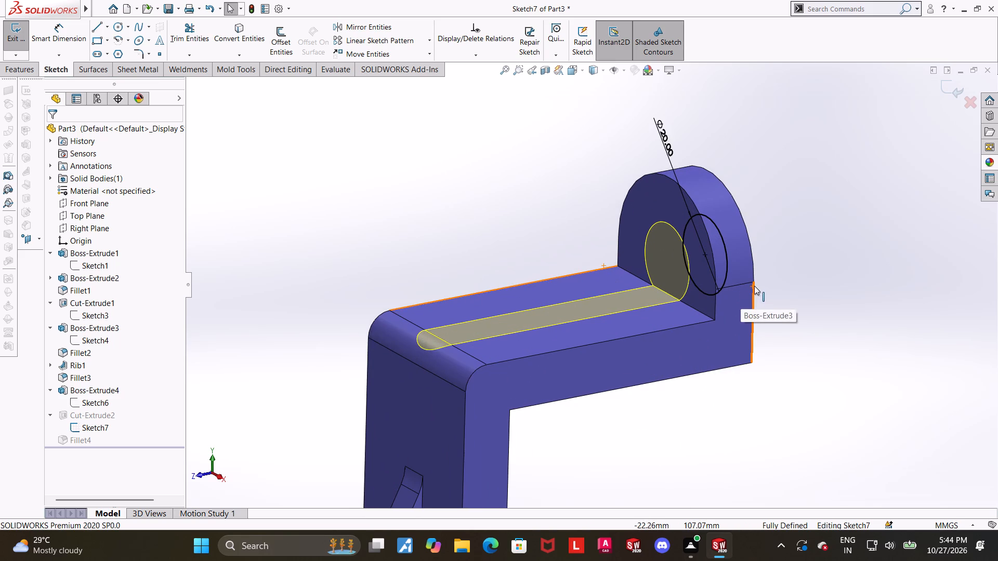
scroll(769, 300, "up", 1)
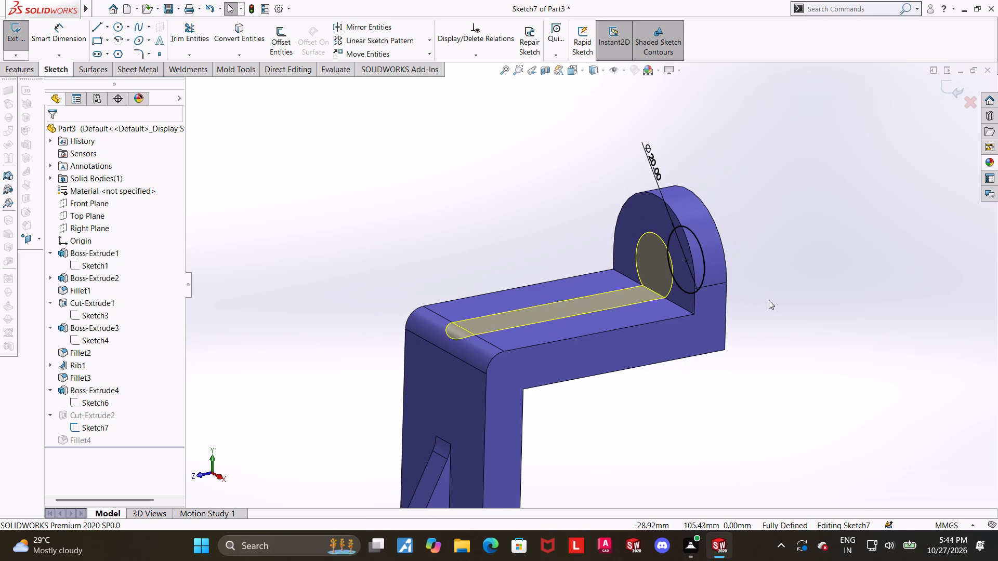
scroll(769, 300, "up", 1)
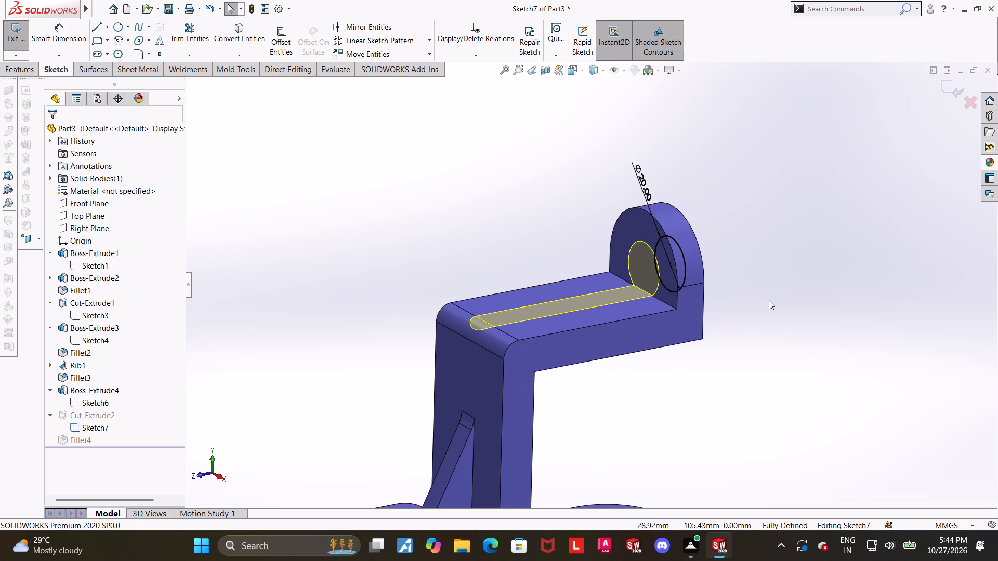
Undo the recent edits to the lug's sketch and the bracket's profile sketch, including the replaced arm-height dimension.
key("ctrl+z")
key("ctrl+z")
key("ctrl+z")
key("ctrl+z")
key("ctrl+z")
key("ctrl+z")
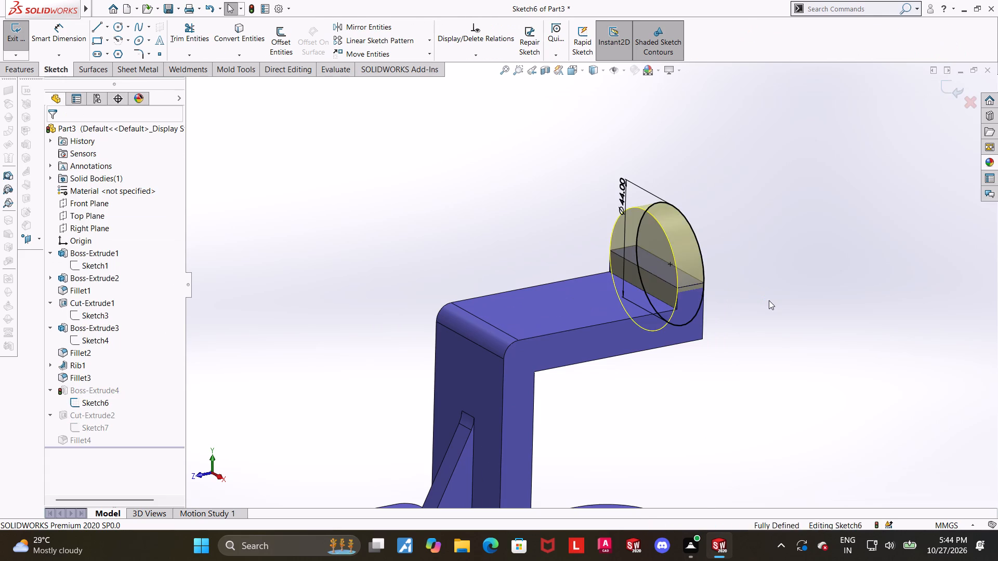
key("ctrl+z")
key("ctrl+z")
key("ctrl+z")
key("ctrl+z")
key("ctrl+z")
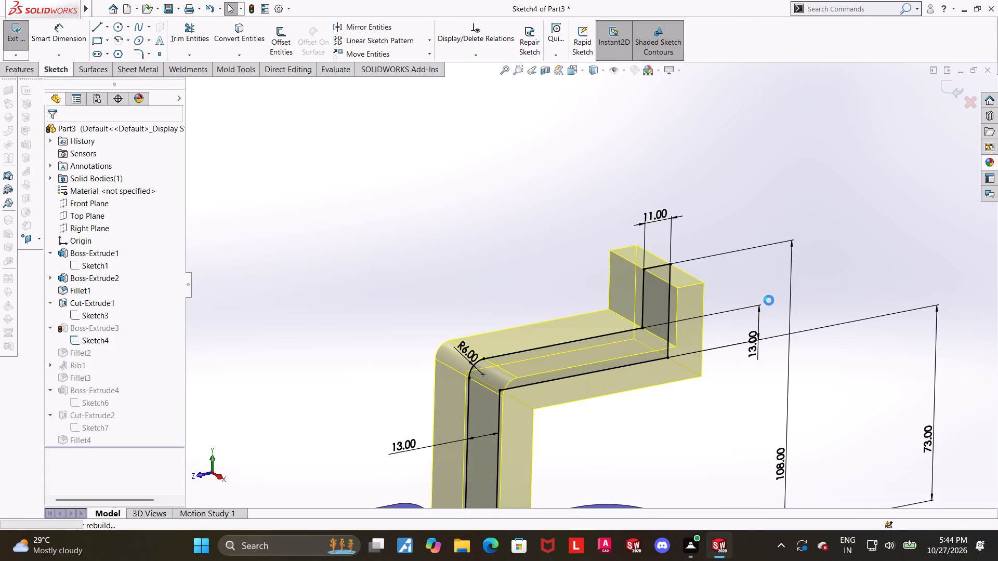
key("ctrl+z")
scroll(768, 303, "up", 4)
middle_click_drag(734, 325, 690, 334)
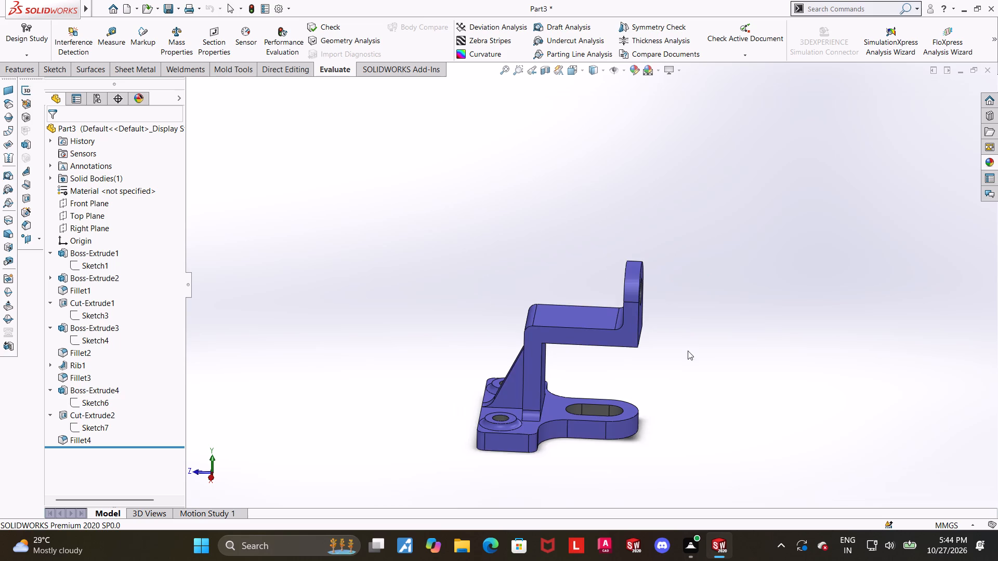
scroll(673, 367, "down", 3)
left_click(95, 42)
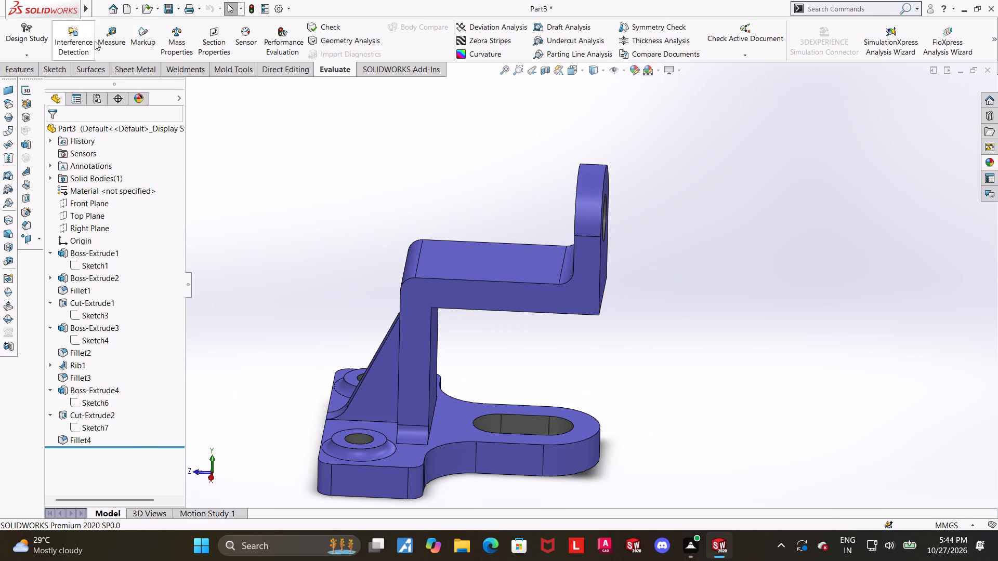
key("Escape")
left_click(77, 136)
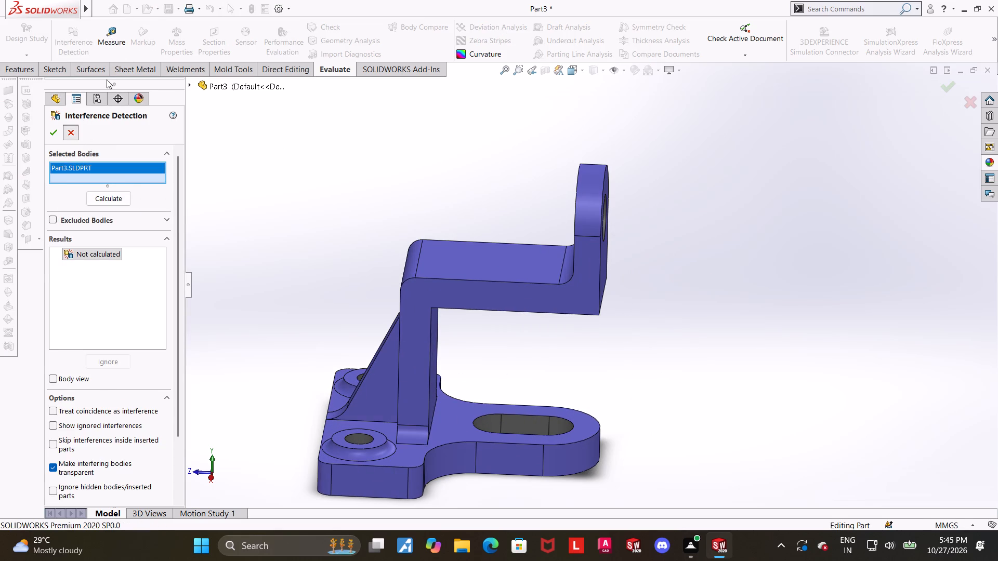
Measure the distance from the base plate's top face to the underside of the bracket's horizontal arm.
left_click(113, 44)
middle_click_drag(490, 416, 475, 424)
left_click(472, 411)
middle_click_drag(605, 424, 619, 309)
left_click(565, 282)
key("Escape")
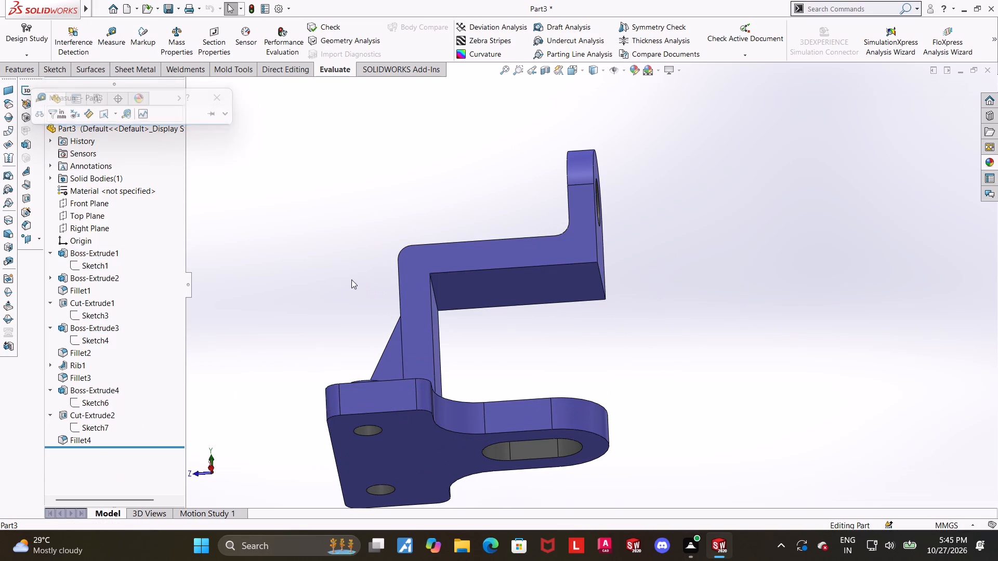
Measure the distance from the top face of the bracket's horizontal arm to the base plate's top face.
left_click(113, 41)
middle_click_drag(465, 171, 502, 335)
left_click(510, 287)
middle_click_drag(529, 358, 514, 339)
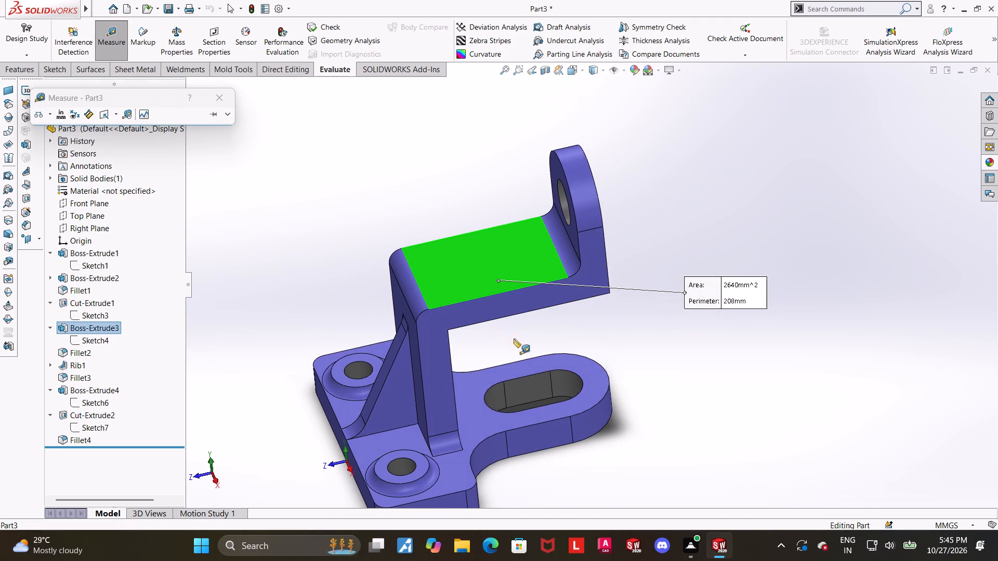
left_click(490, 411)
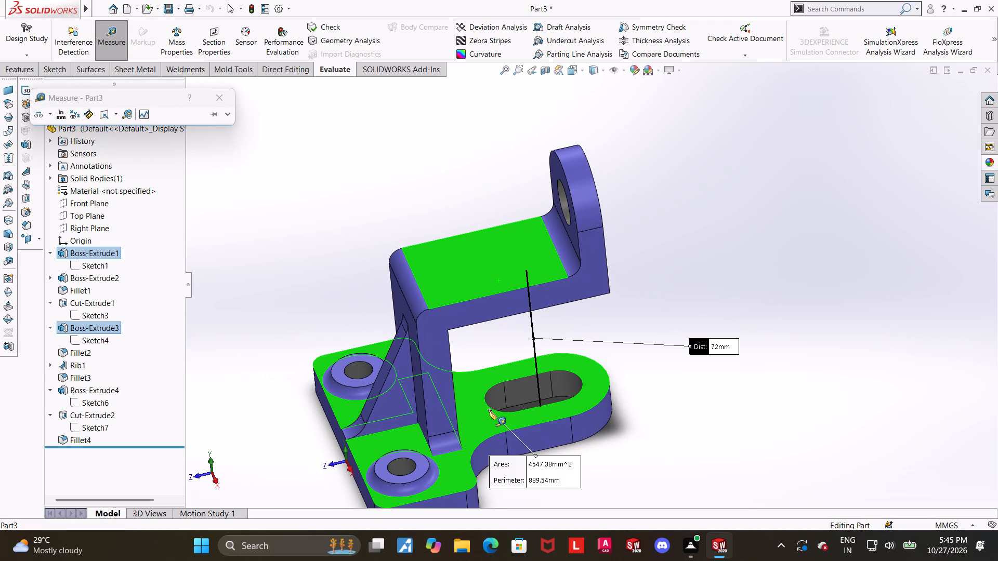
Close the measurement and examine the bracket's arm, lug and base plate from several angles.
scroll(701, 435, "up", 1)
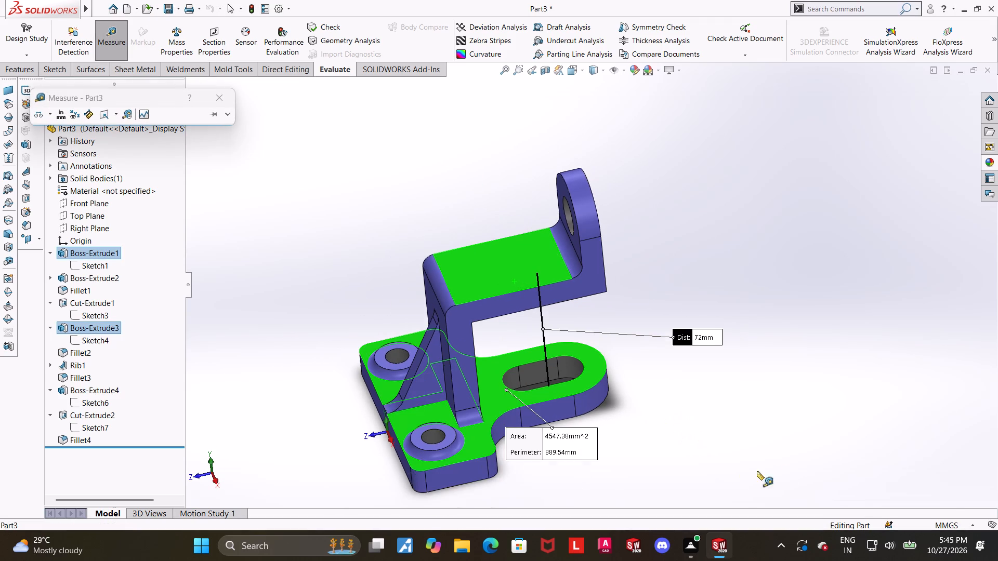
middle_click_drag(693, 397, 695, 337)
key("Escape")
middle_click_drag(687, 350, 703, 332)
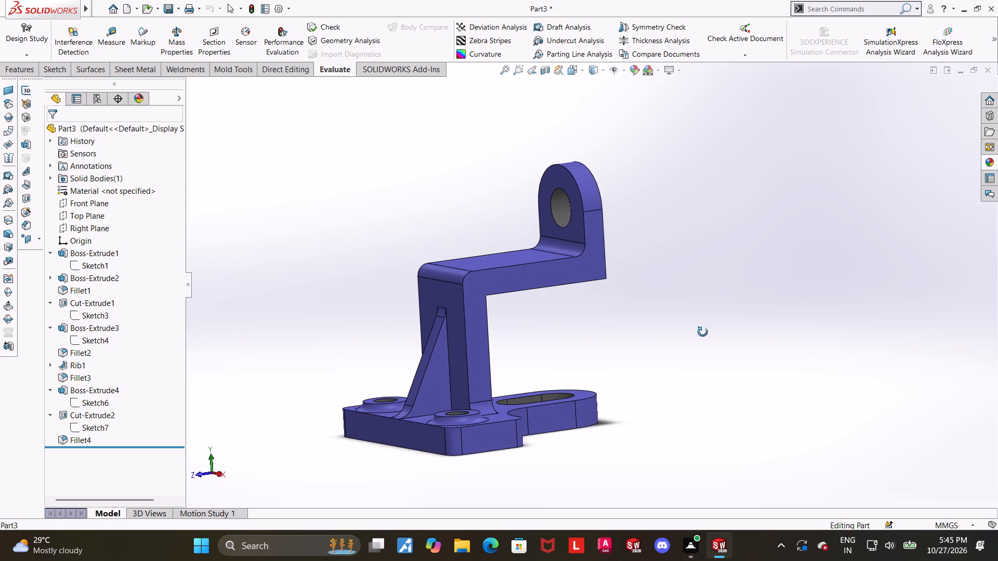
middle_click_drag(703, 332, 704, 331)
middle_click_drag(566, 356, 566, 386)
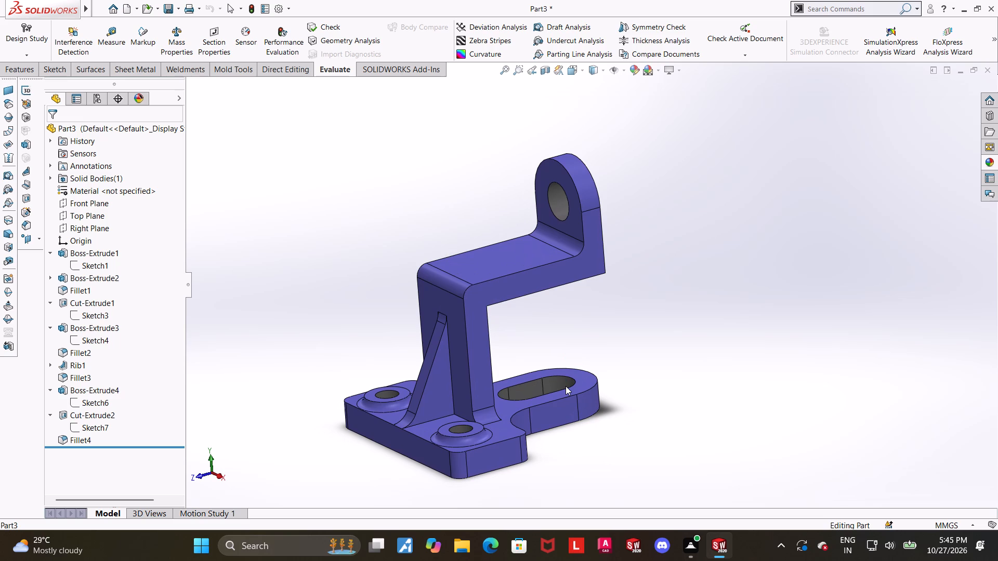
scroll(557, 383, "up", 1)
middle_click_drag(589, 350, 609, 377)
scroll(626, 343, "down", 2)
key("Escape")
middle_click_drag(473, 303, 466, 295)
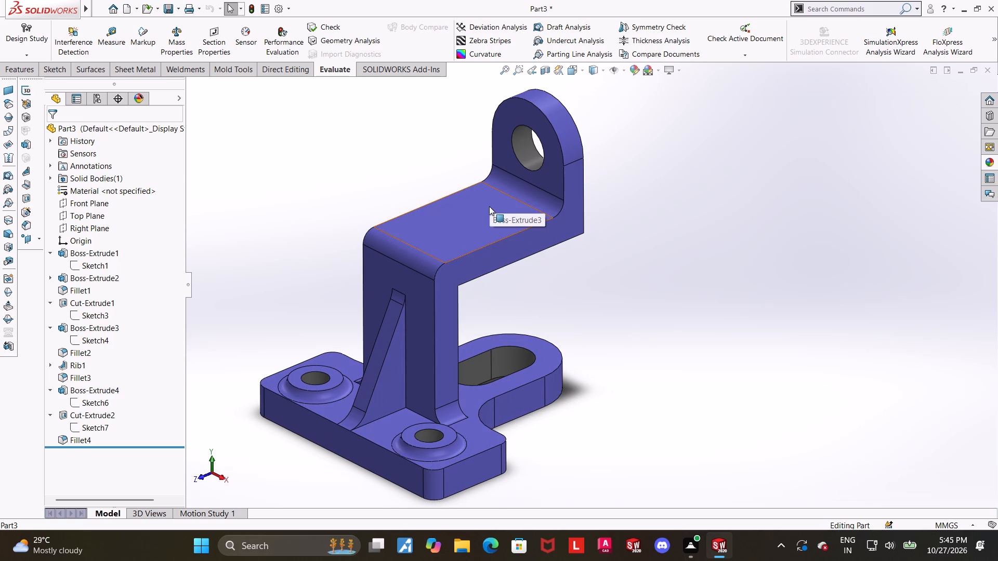
scroll(581, 290, "up", 1)
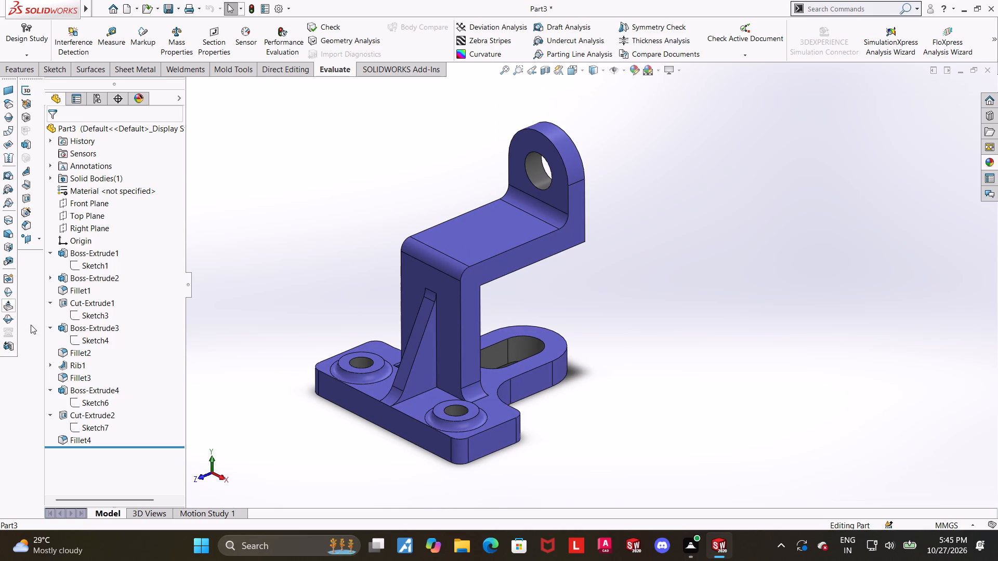
Display the dimensions of the bracket's profile sketch and examine them in the Right view.
left_click(83, 339)
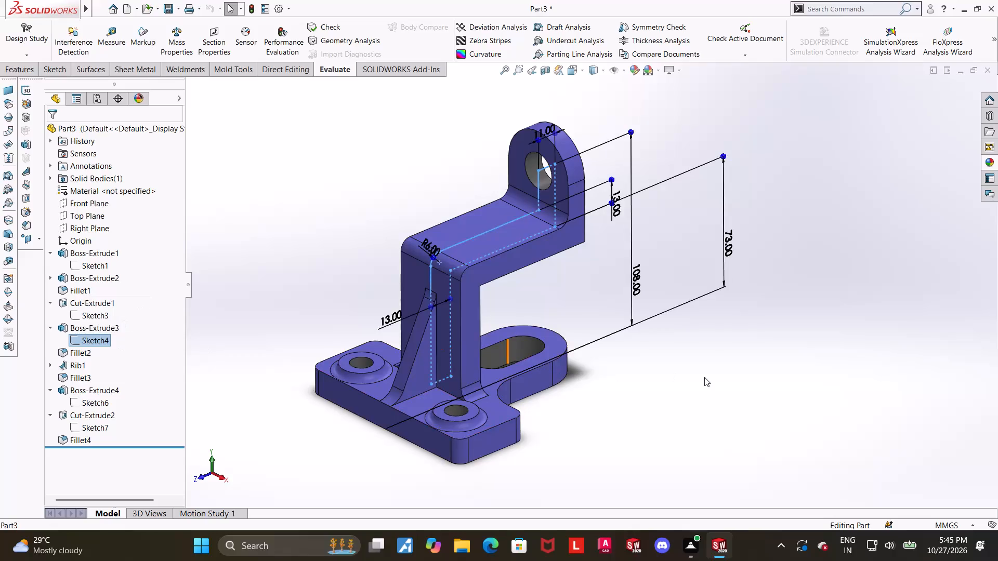
middle_click_drag(702, 376, 650, 325)
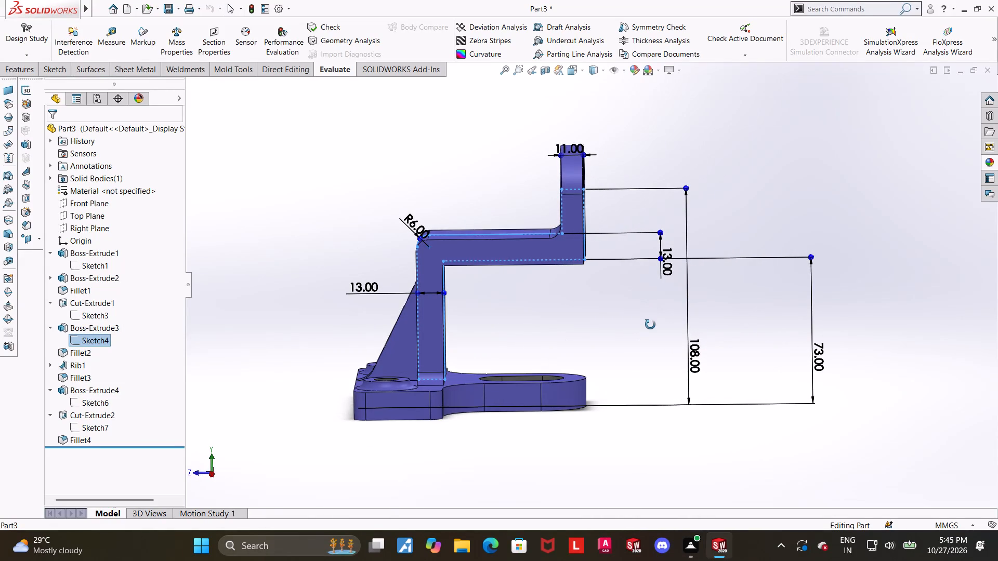
middle_click_drag(650, 325, 646, 318)
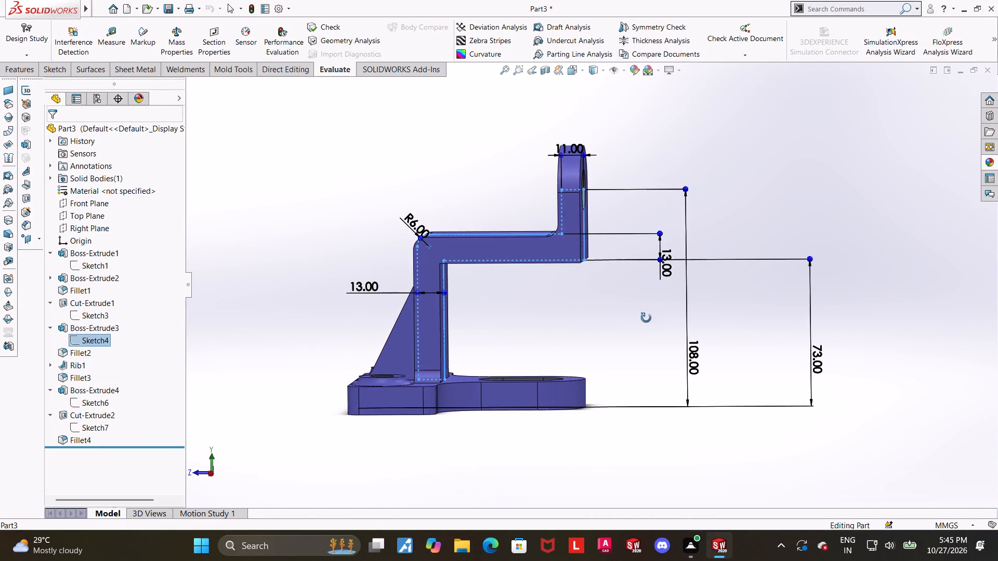
middle_click_drag(646, 318, 654, 322)
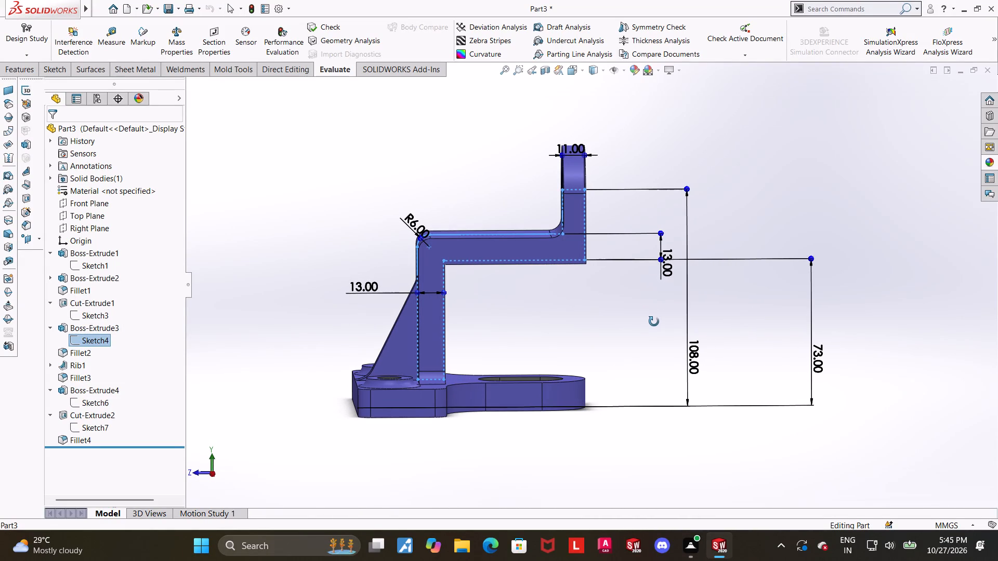
middle_click_drag(654, 322, 652, 316)
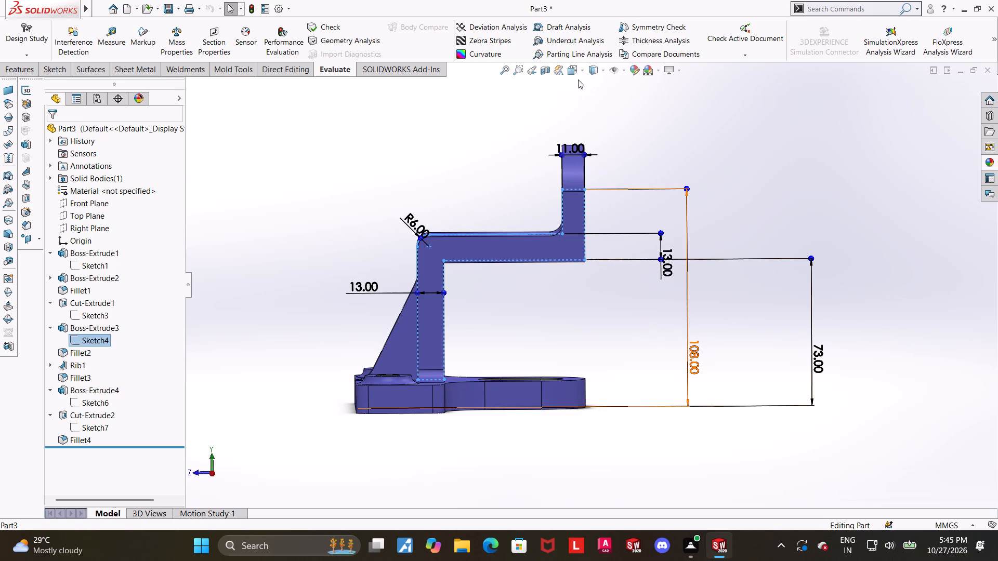
left_click(574, 73)
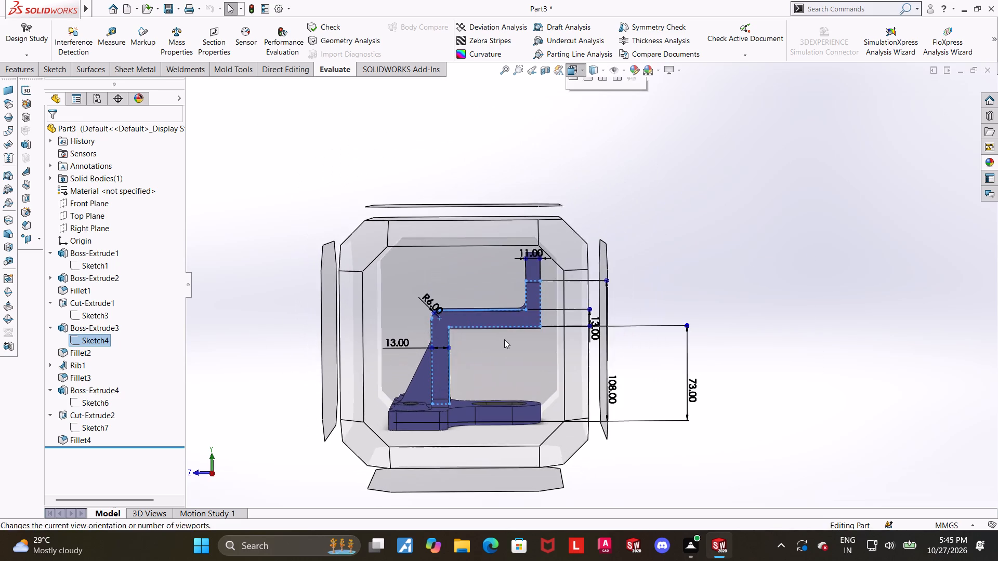
left_click(502, 342)
scroll(857, 399, "up", 4)
scroll(794, 327, "down", 1)
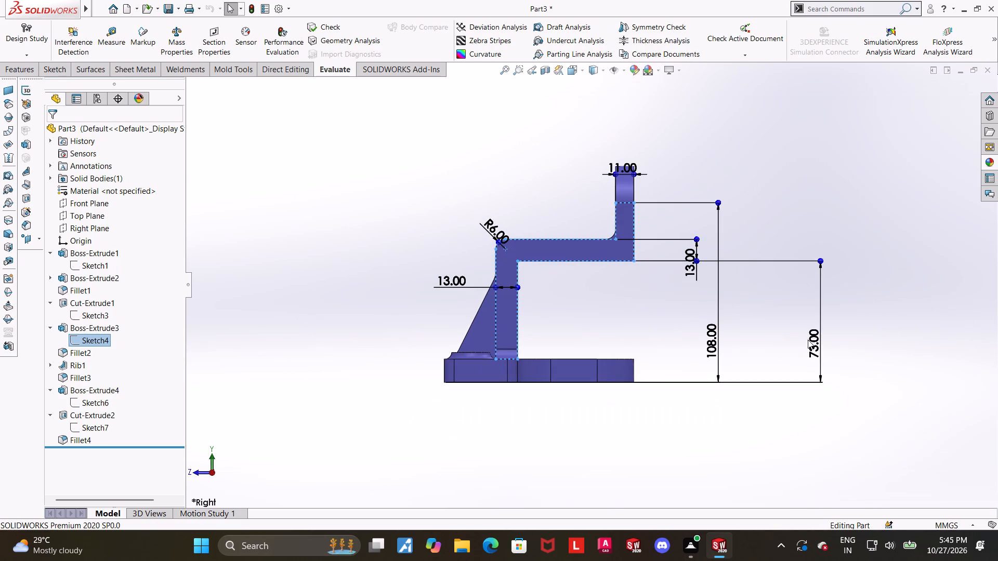
right_click(818, 346)
key("Escape")
key("Escape")
right_click(813, 342)
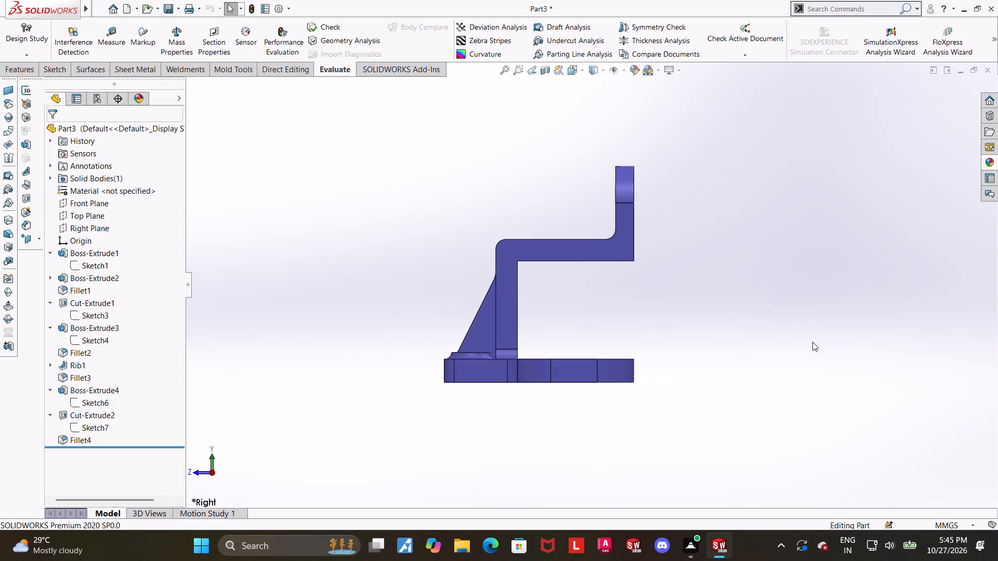
Open the bracket's profile sketch for editing and delete its 73 mm arm-height dimension.
left_click(80, 319)
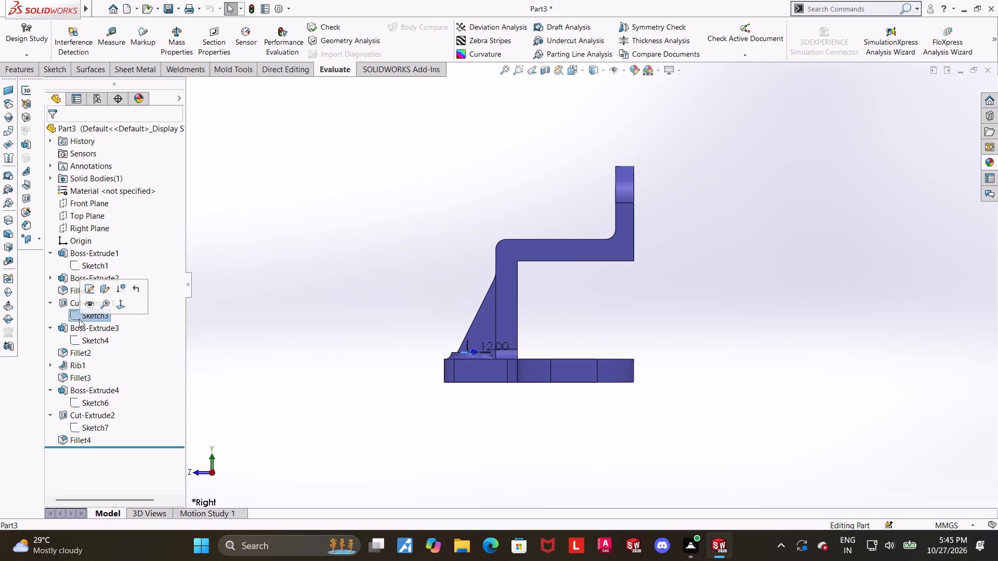
left_click(78, 335)
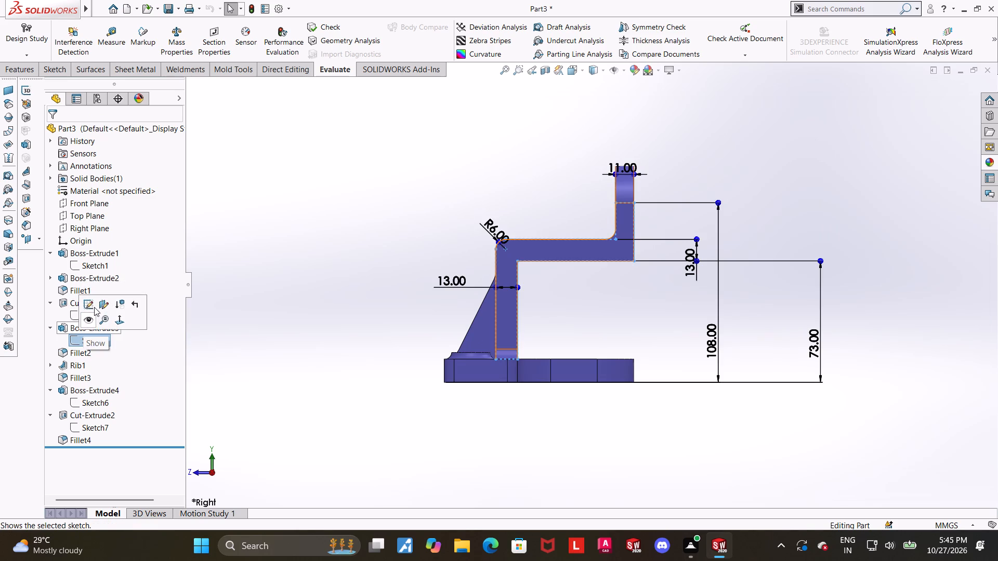
left_click(94, 307)
right_click(823, 336)
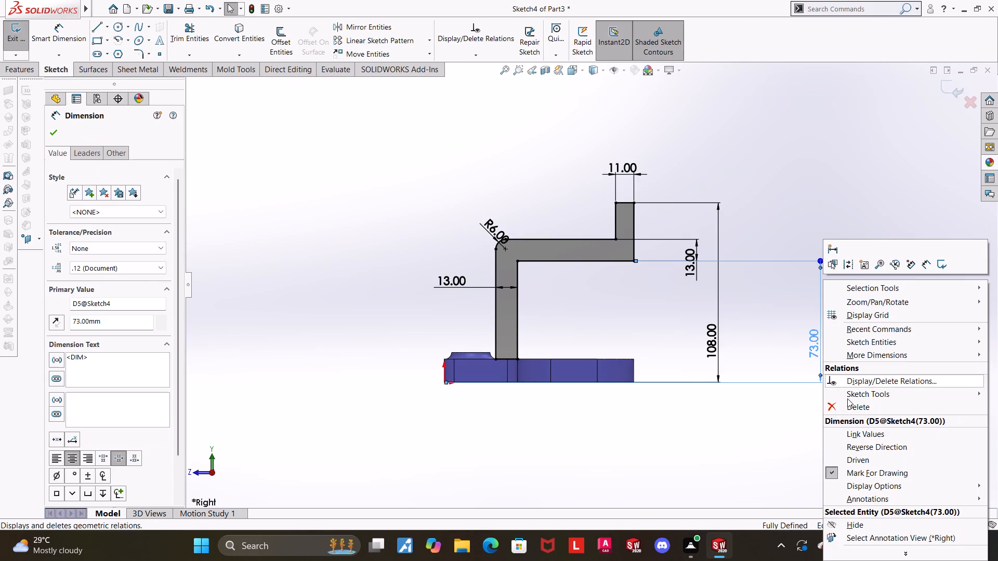
left_click(849, 404)
Dimension the horizontal arm's top edge 73 mm above the base plate's top face and exit the sketch.
left_click(45, 39)
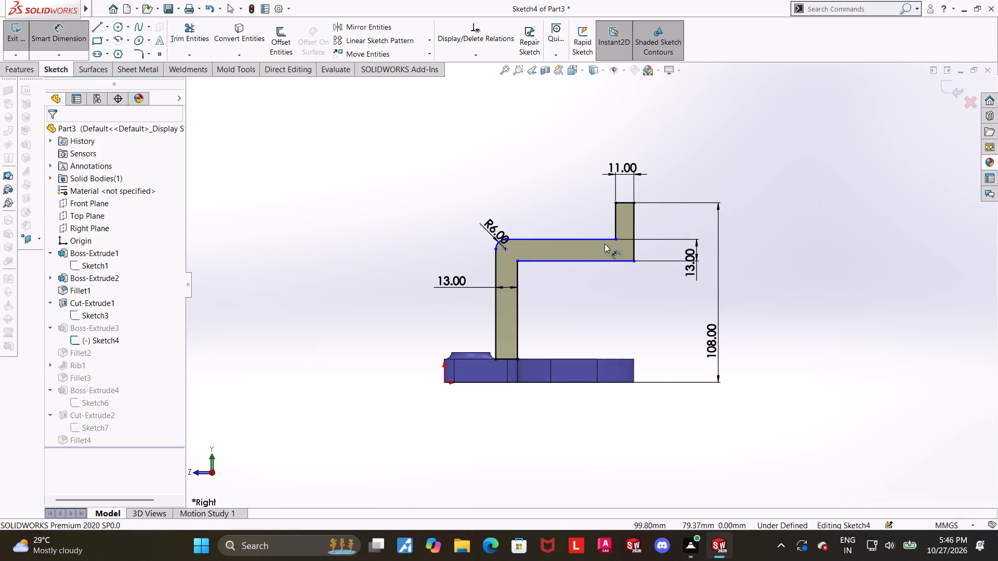
left_click(598, 239)
left_click(585, 358)
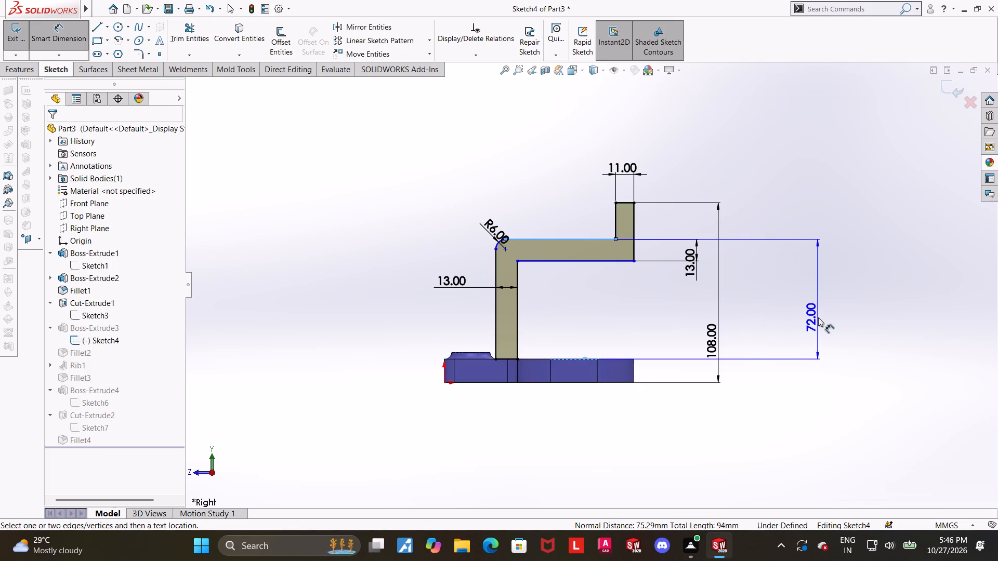
left_click(818, 317)
type("73")
key("Return")
key("Escape")
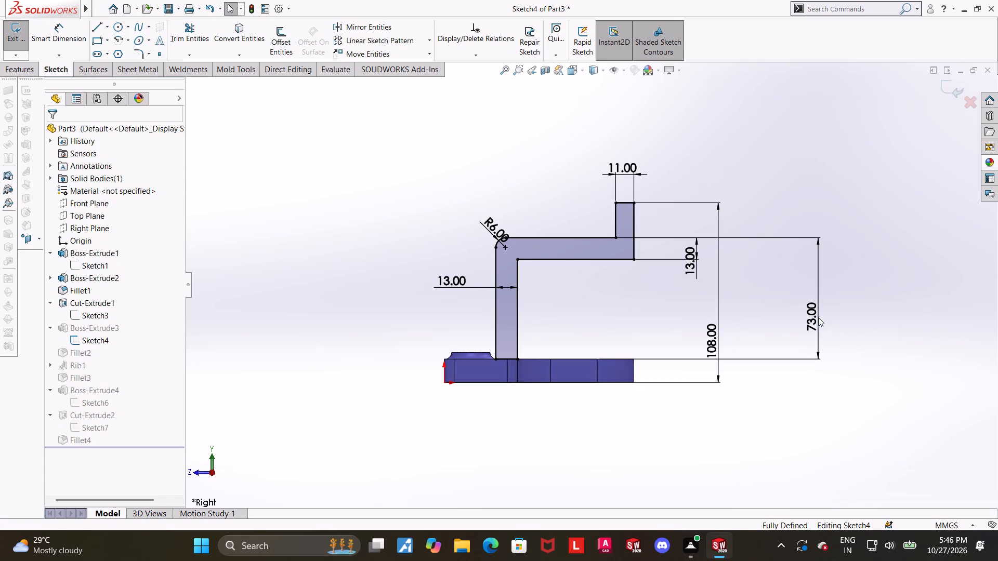
left_click(947, 86)
Measure the distance from the top face of the bracket's horizontal arm to the base plate's top face.
scroll(838, 257, "up", 3)
middle_click_drag(603, 273, 615, 272)
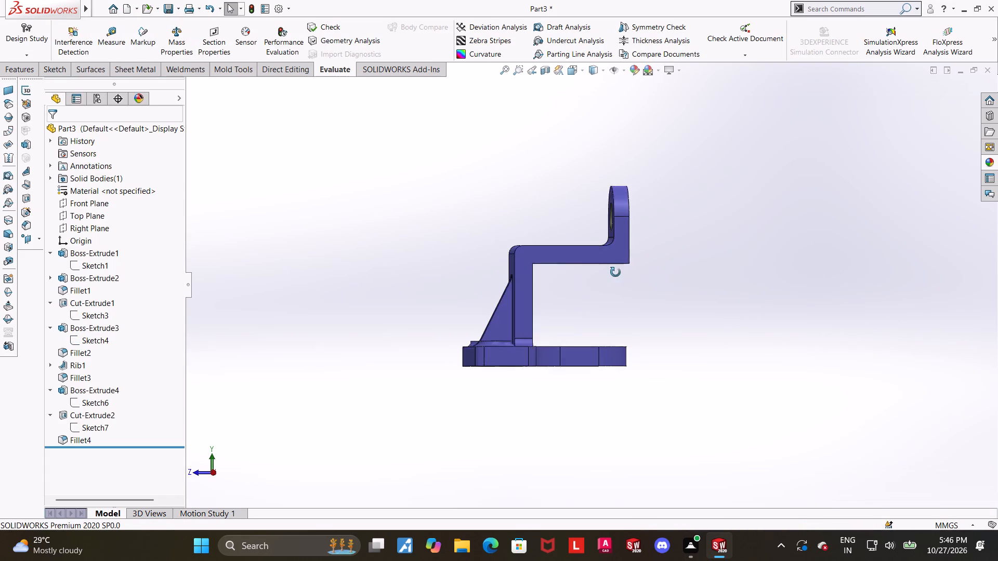
middle_click_drag(615, 272, 641, 309)
scroll(606, 217, "down", 4)
scroll(622, 251, "up", 3)
middle_click_drag(656, 405, 633, 414)
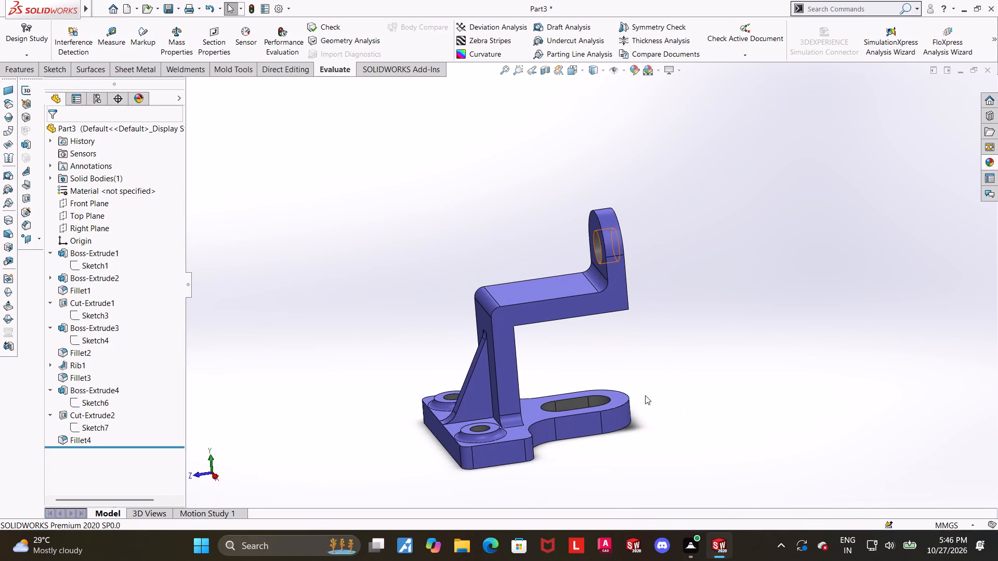
scroll(622, 392, "down", 1)
middle_click_drag(641, 362, 644, 370)
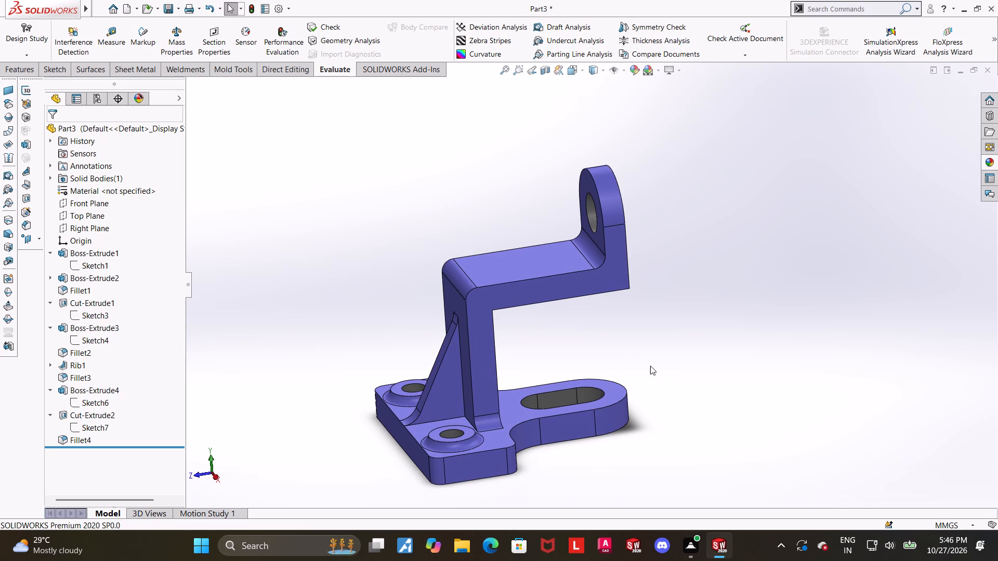
left_click(114, 33)
left_click(489, 270)
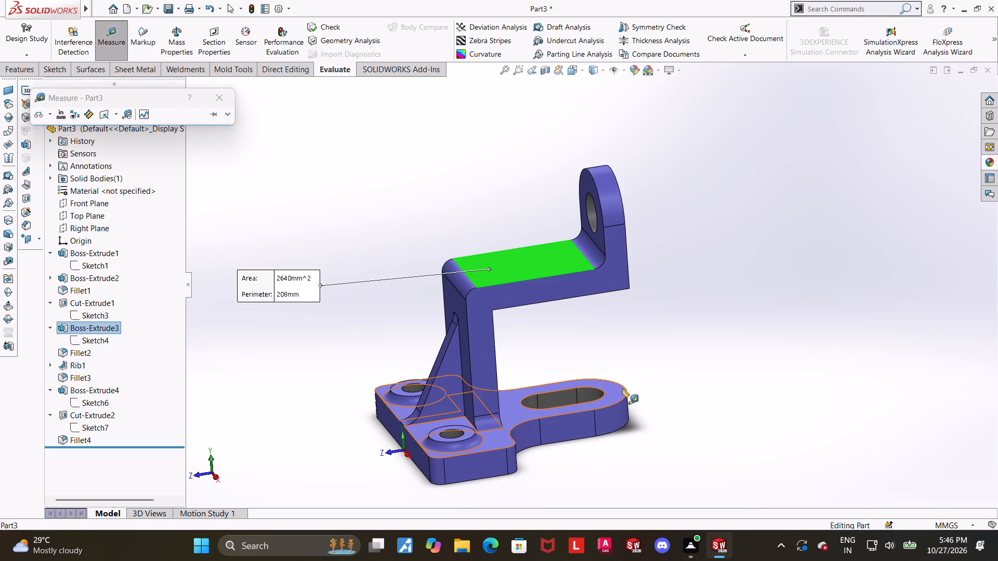
left_click(622, 389)
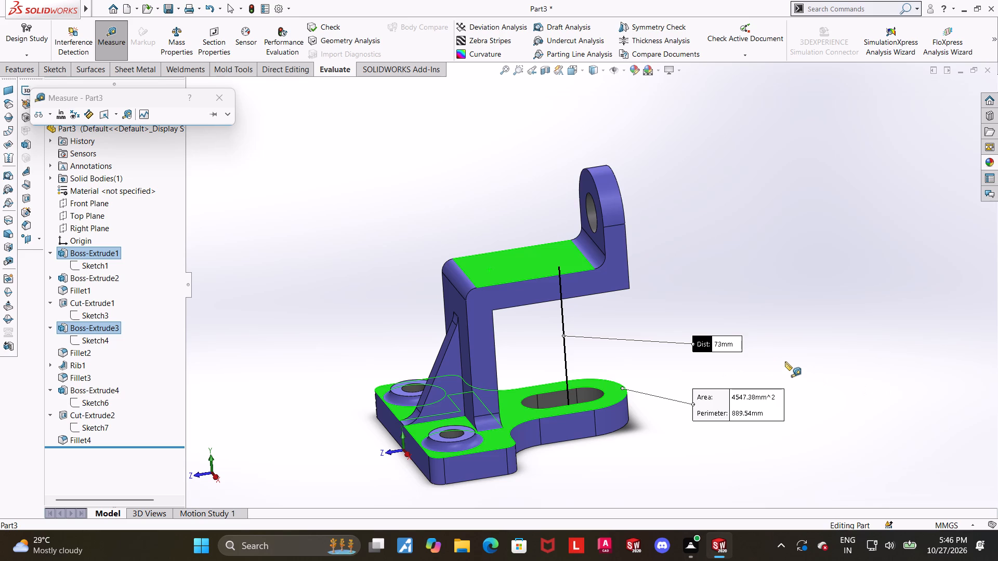
scroll(736, 336, "up", 1)
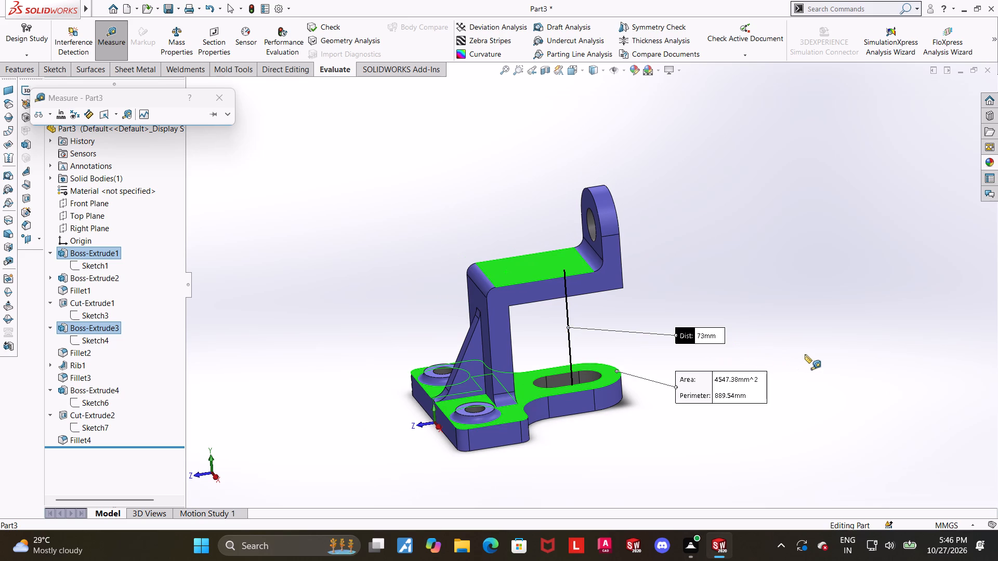
key("Escape")
Measure the bracket's width between its two opposite side faces.
scroll(640, 374, "up", 1)
scroll(543, 350, "down", 2)
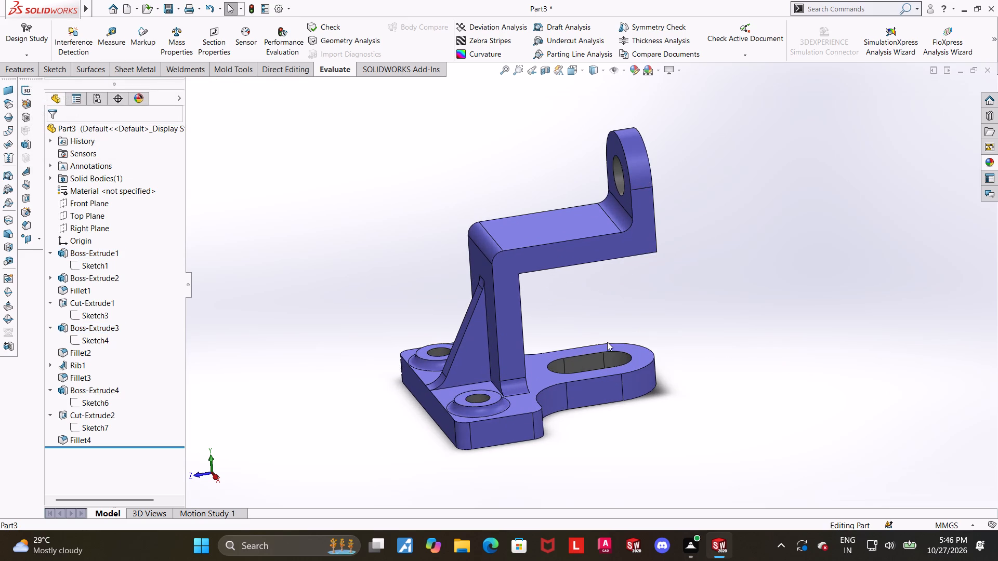
middle_click_drag(606, 341, 629, 324)
scroll(501, 284, "down", 3)
left_click(113, 41)
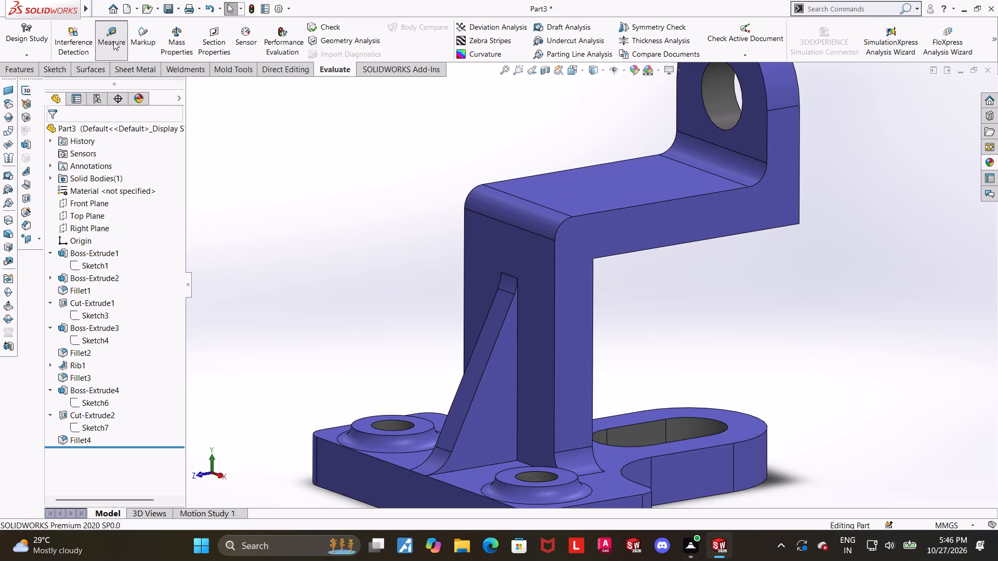
left_click(573, 323)
middle_click_drag(582, 308, 689, 402)
left_click(490, 275)
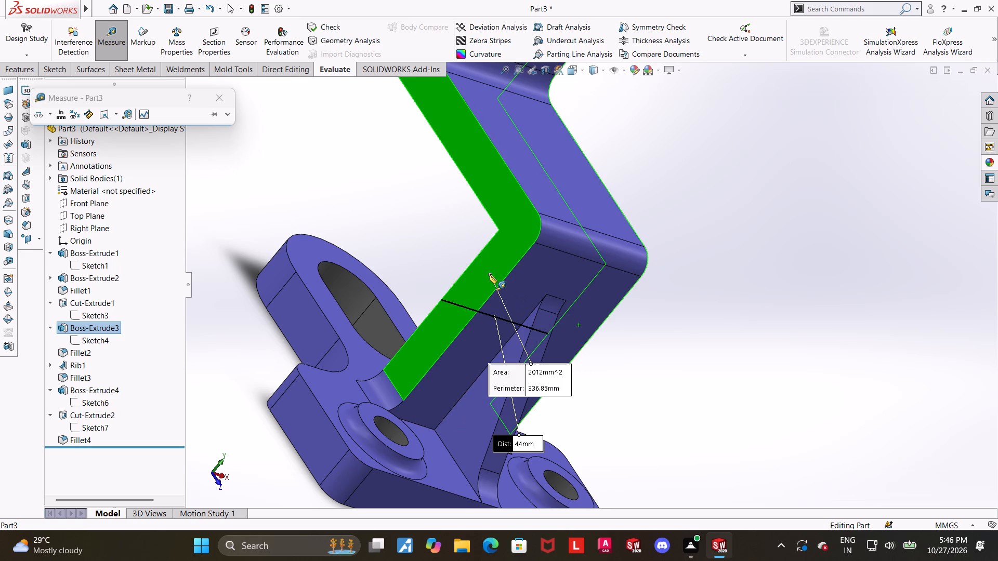
key("Escape")
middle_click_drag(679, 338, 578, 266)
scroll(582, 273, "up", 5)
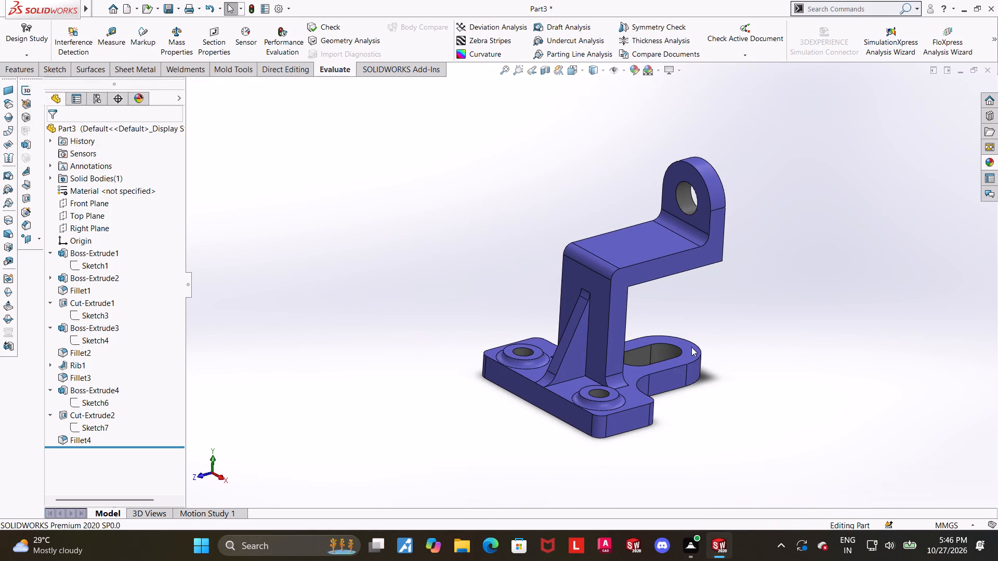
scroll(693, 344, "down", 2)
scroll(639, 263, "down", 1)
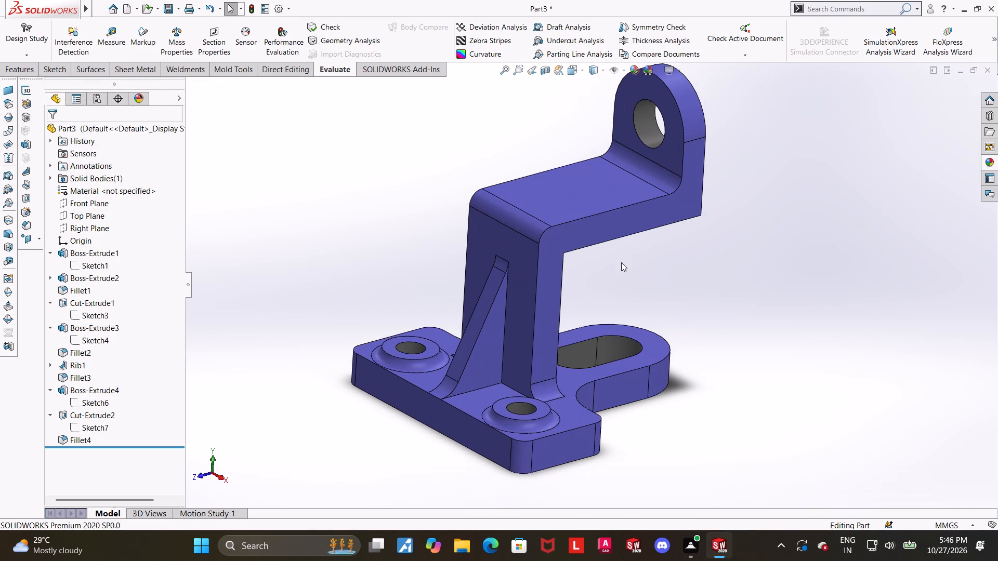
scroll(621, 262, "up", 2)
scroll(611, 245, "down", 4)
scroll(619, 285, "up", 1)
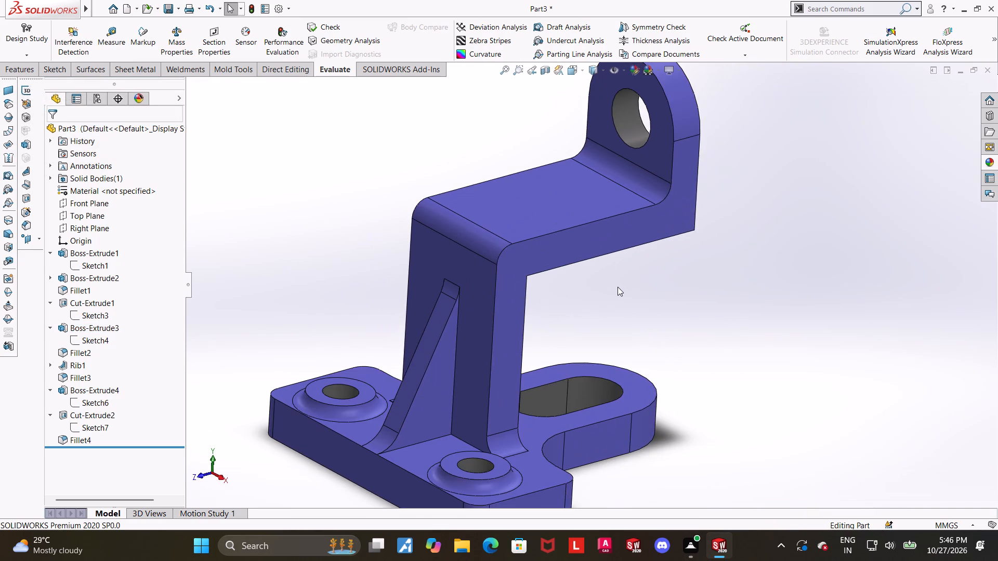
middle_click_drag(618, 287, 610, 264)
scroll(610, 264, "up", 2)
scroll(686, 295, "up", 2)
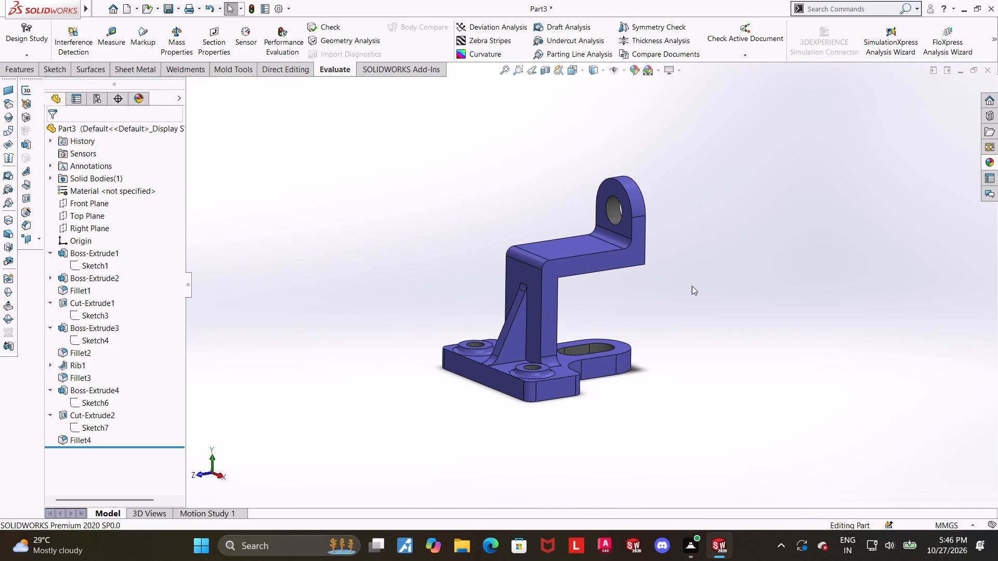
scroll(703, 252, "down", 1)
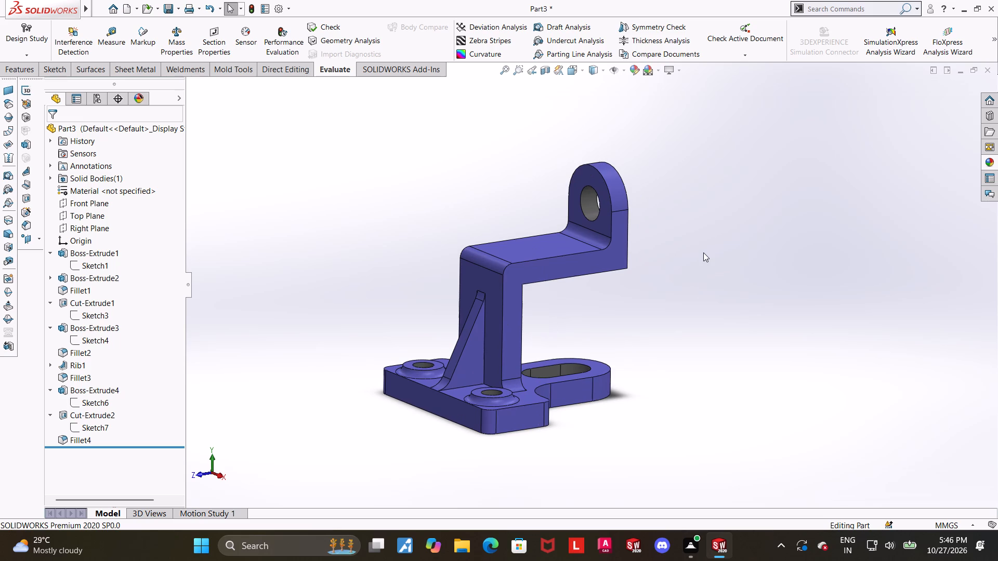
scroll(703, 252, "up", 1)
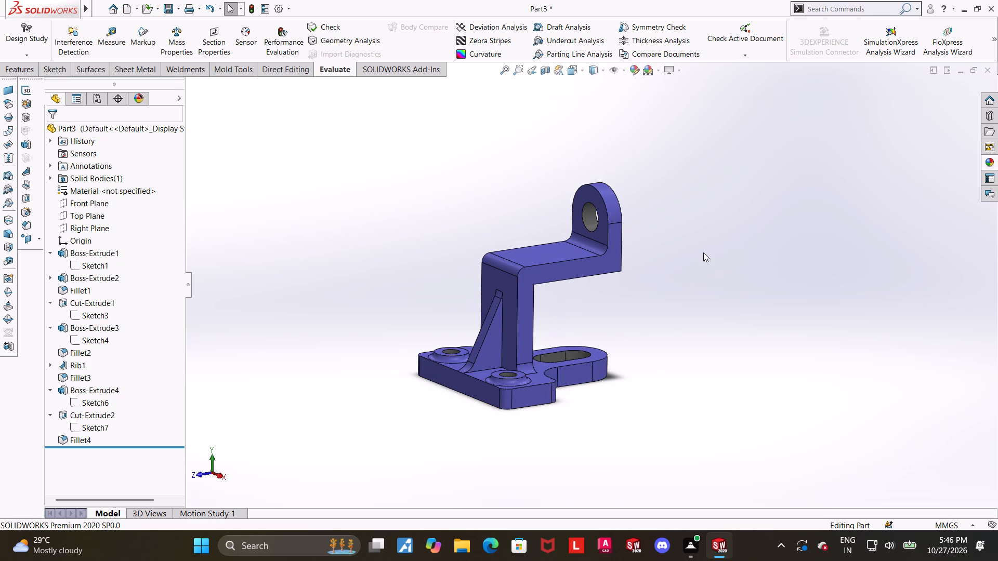
Measure the distance from the edge where the upright lug's rounded top begins to the base plate's bottom face.
scroll(703, 252, "up", 1)
scroll(628, 212, "down", 2)
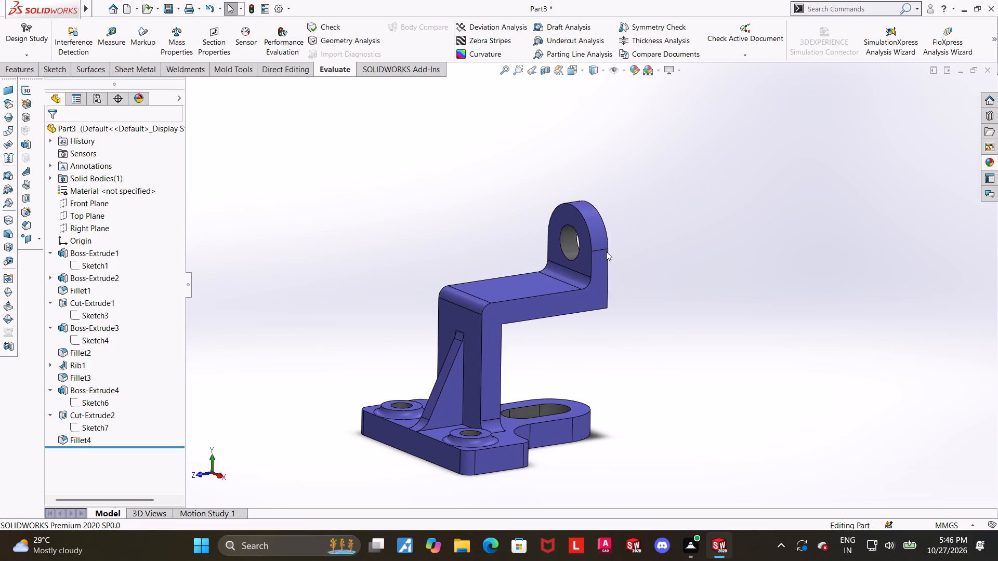
left_click(102, 45)
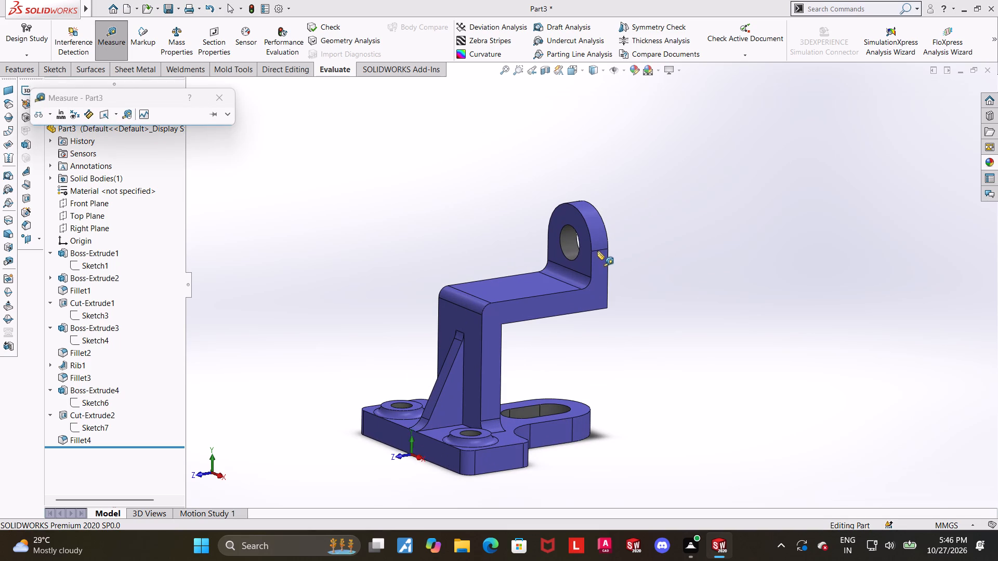
left_click(598, 250)
middle_click_drag(601, 387, 590, 276)
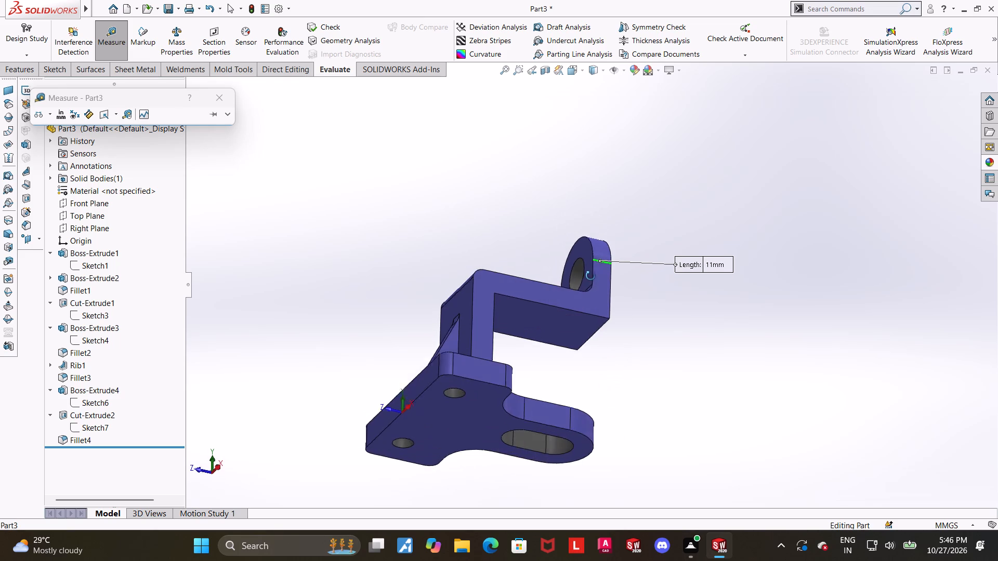
middle_click_drag(590, 276, 590, 272)
left_click(496, 410)
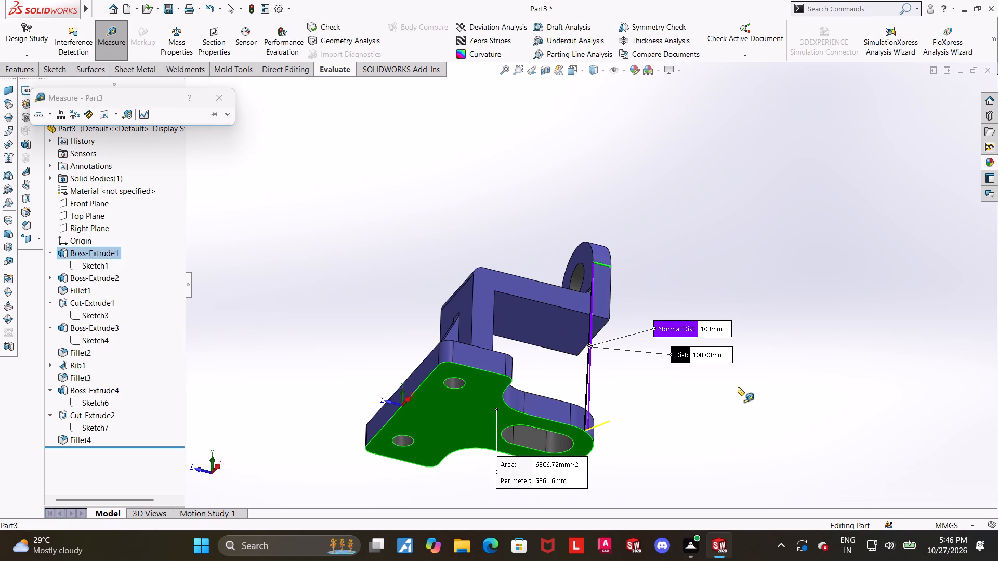
key("Escape")
Examine the bracket, its upright lug, the rib and the base plate's bosses and slot from several angles.
middle_click_drag(679, 344, 697, 449)
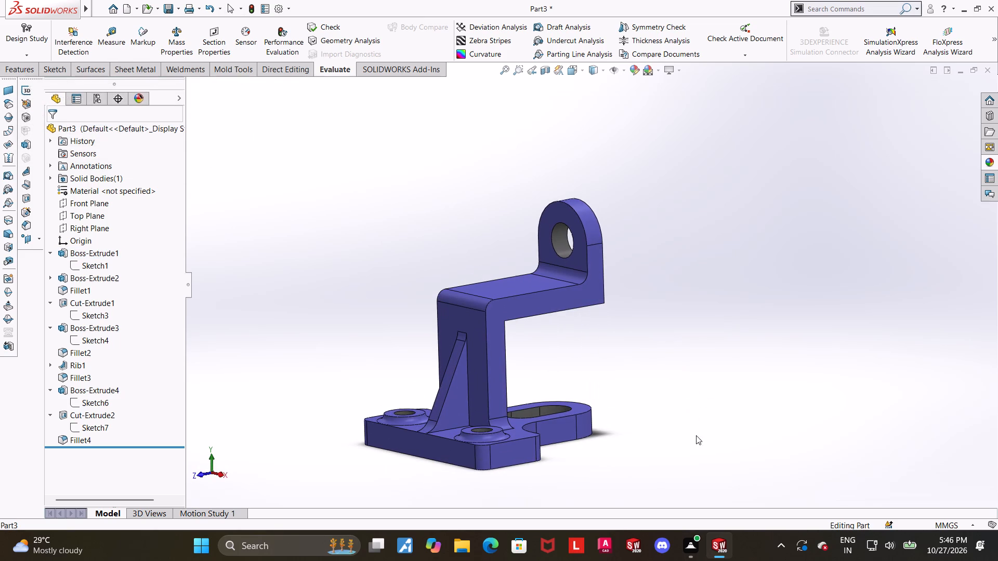
scroll(598, 229, "down", 1)
middle_click_drag(597, 253, 601, 282)
middle_click_drag(590, 295, 563, 261)
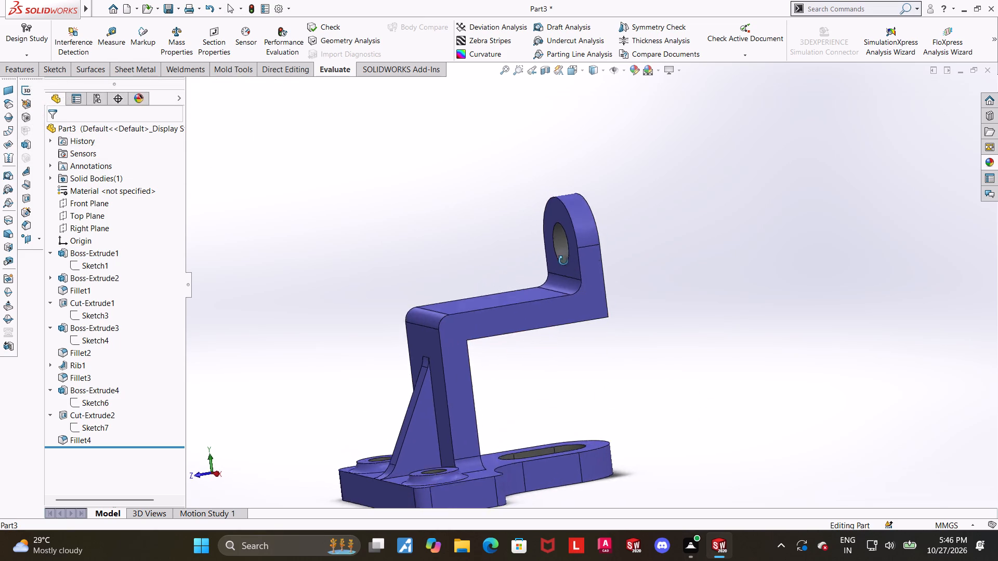
middle_click_drag(563, 261, 574, 280)
scroll(540, 314, "up", 1)
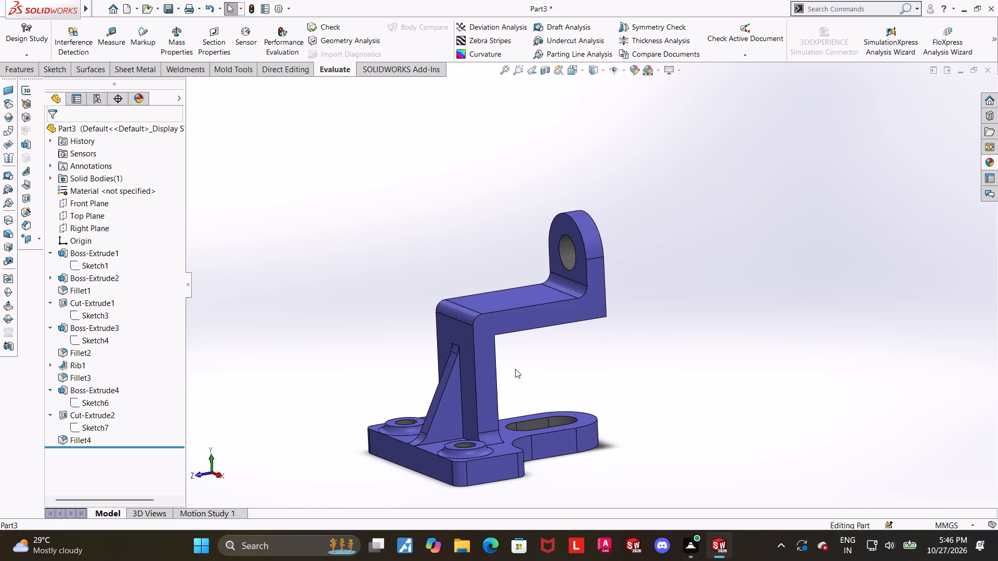
middle_click_drag(539, 366, 547, 385)
scroll(352, 419, "down", 1)
middle_click_drag(348, 417, 365, 450)
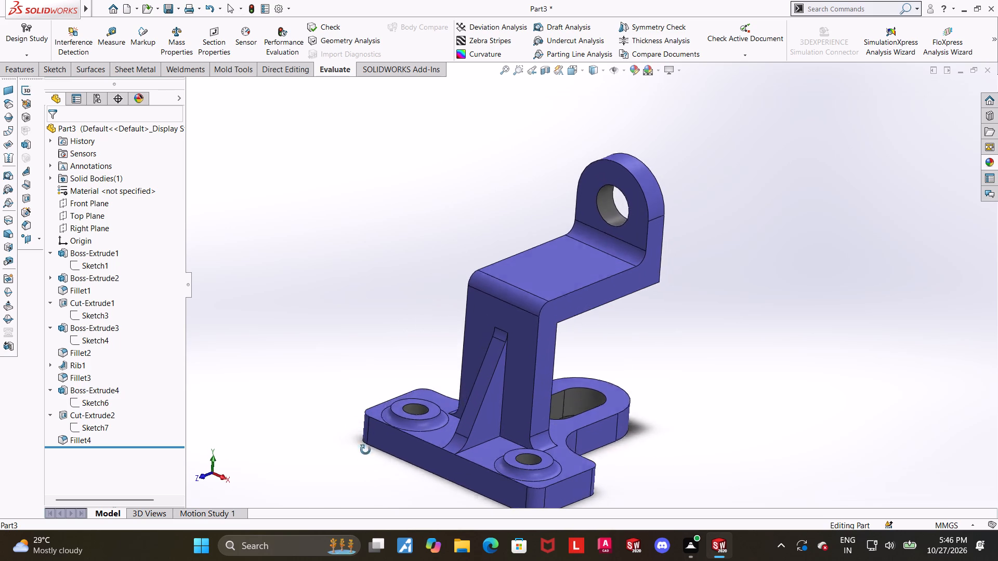
middle_click_drag(365, 450, 362, 427)
middle_click(443, 400)
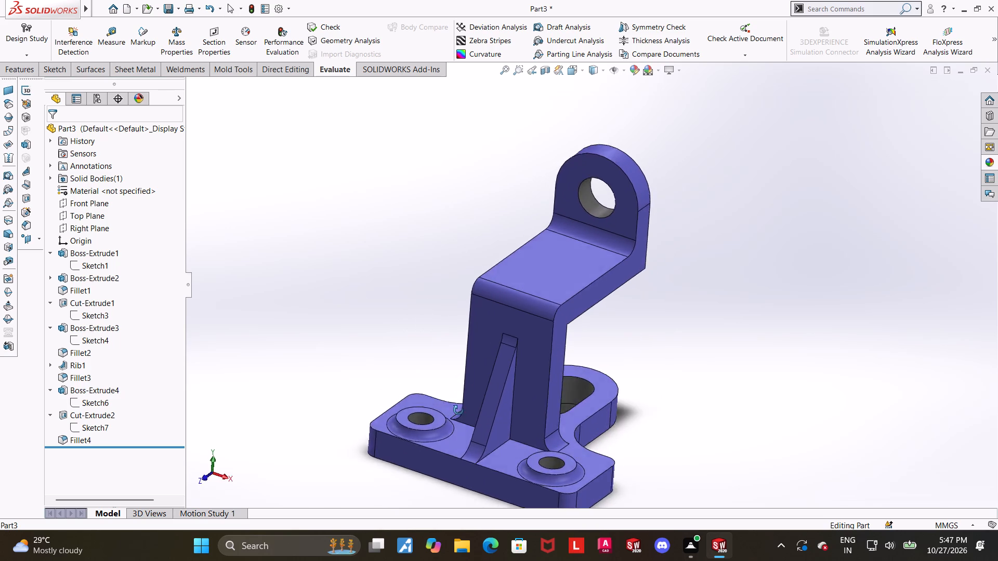
scroll(521, 459, "up", 2)
scroll(625, 388, "down", 3)
middle_click(547, 398)
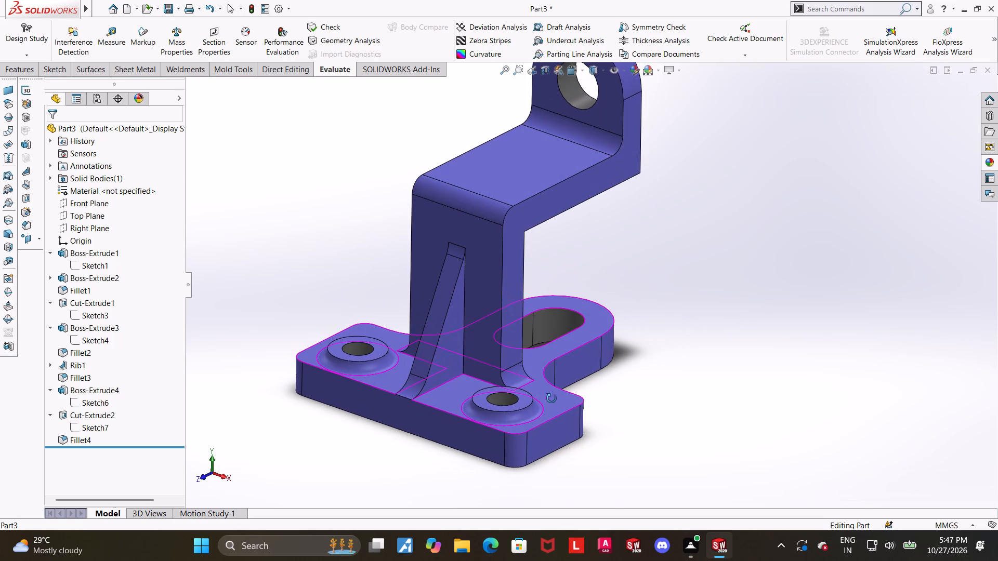
scroll(667, 388, "up", 1)
scroll(509, 330, "down", 1)
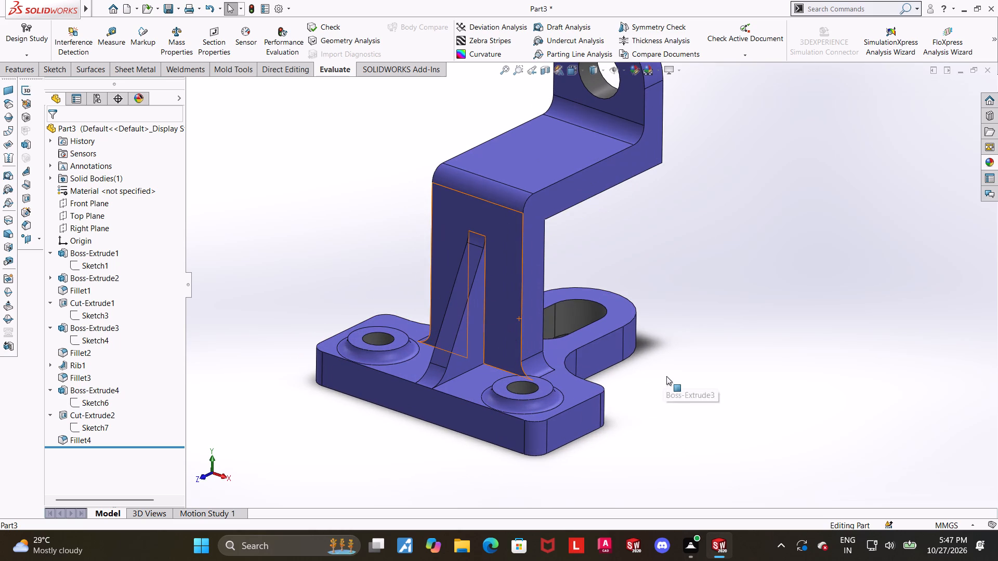
middle_click_drag(568, 380, 563, 464)
scroll(727, 359, "up", 3)
middle_click_drag(707, 323, 705, 289)
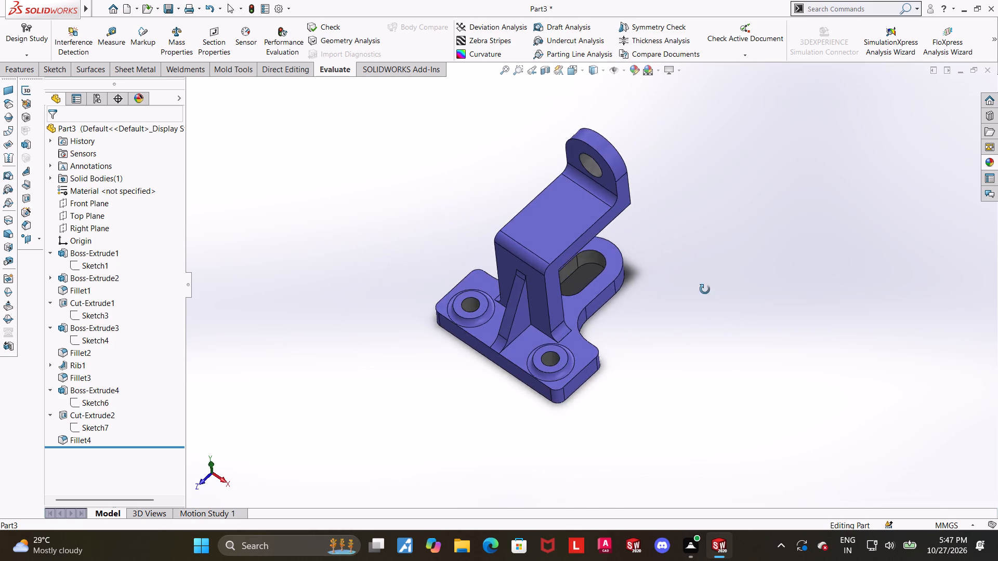
middle_click_drag(705, 289, 662, 196)
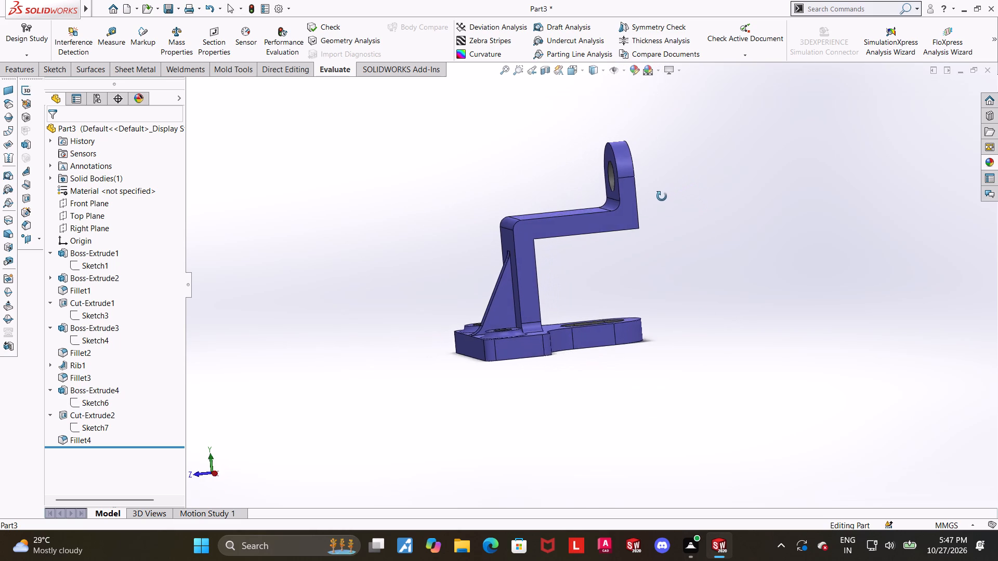
middle_click_drag(662, 196, 676, 209)
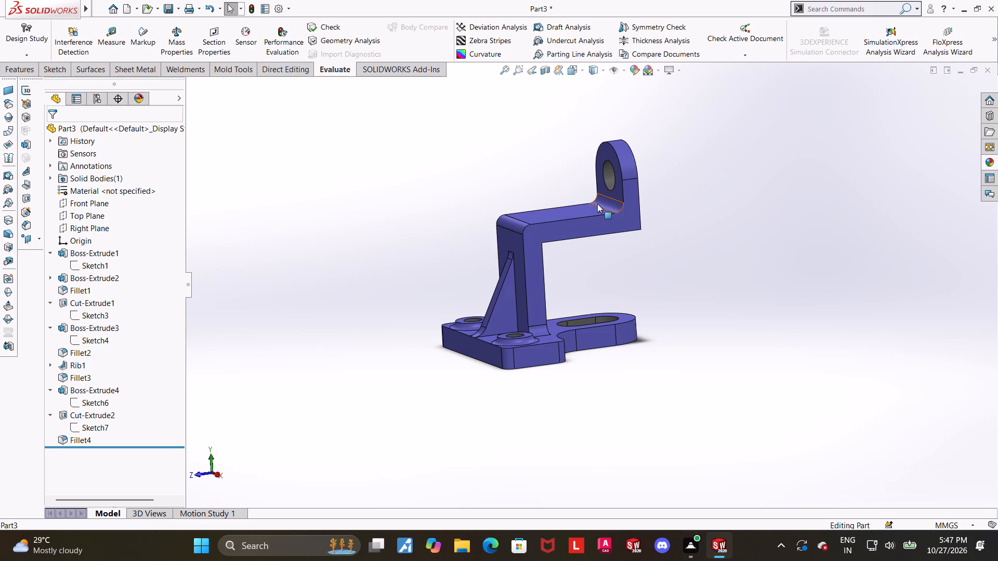
Measure the distance from the underside of the bracket's horizontal arm to the base plate's bottom face.
scroll(597, 204, "down", 2)
middle_click_drag(630, 242, 603, 250)
scroll(603, 249, "up", 1)
scroll(595, 245, "down", 2)
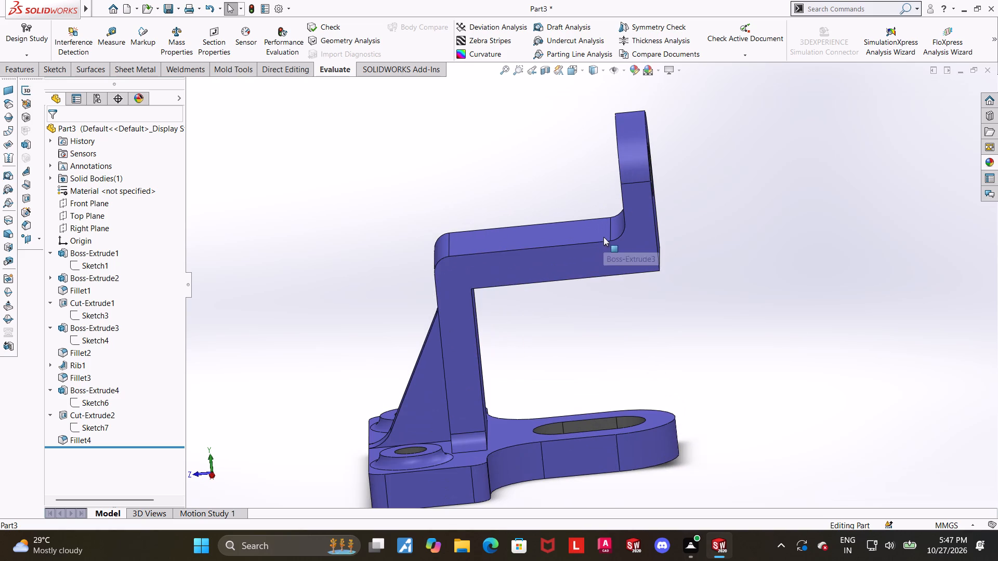
middle_click_drag(658, 324, 656, 257)
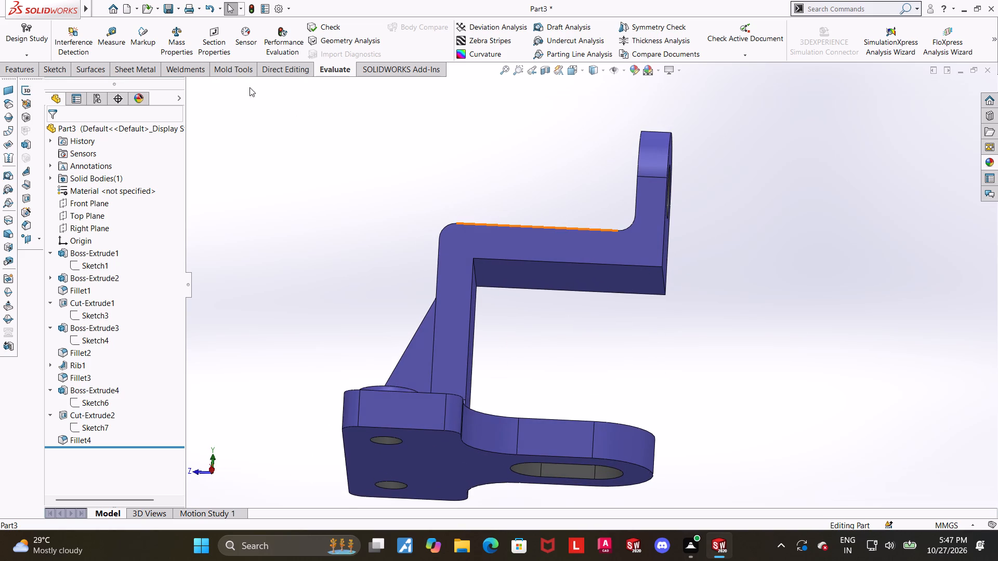
left_click(124, 36)
left_click(540, 278)
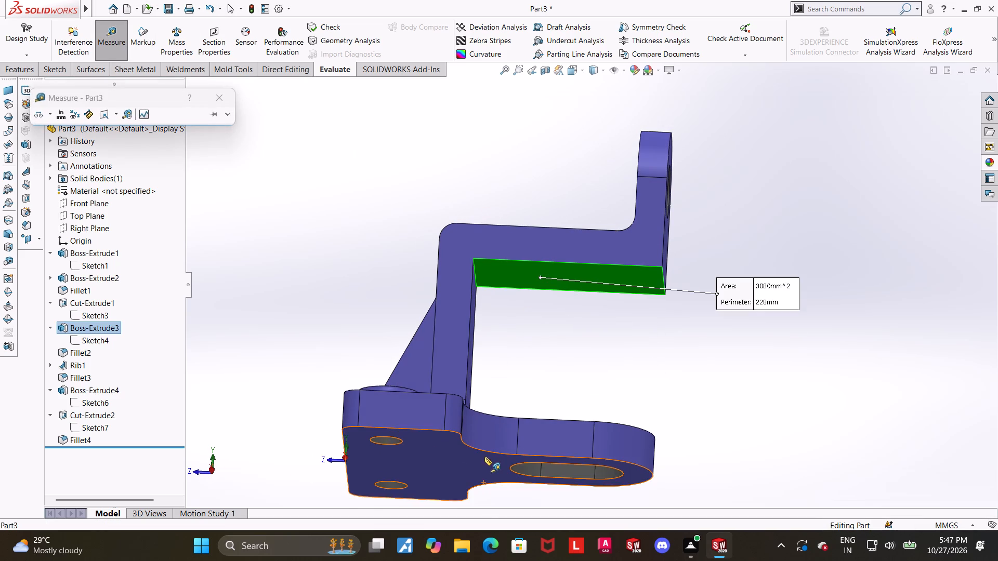
left_click(488, 459)
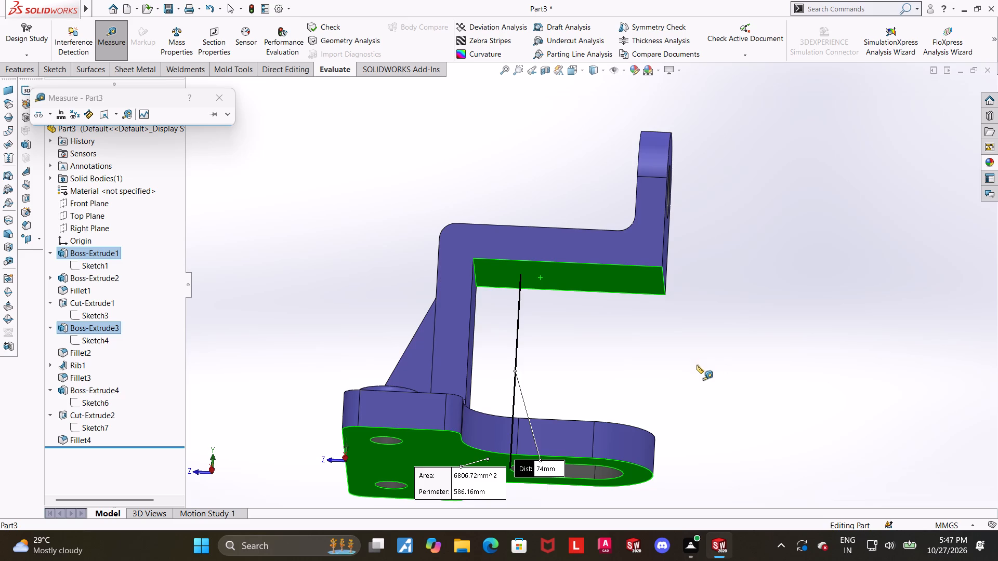
middle_click_drag(697, 365, 691, 368)
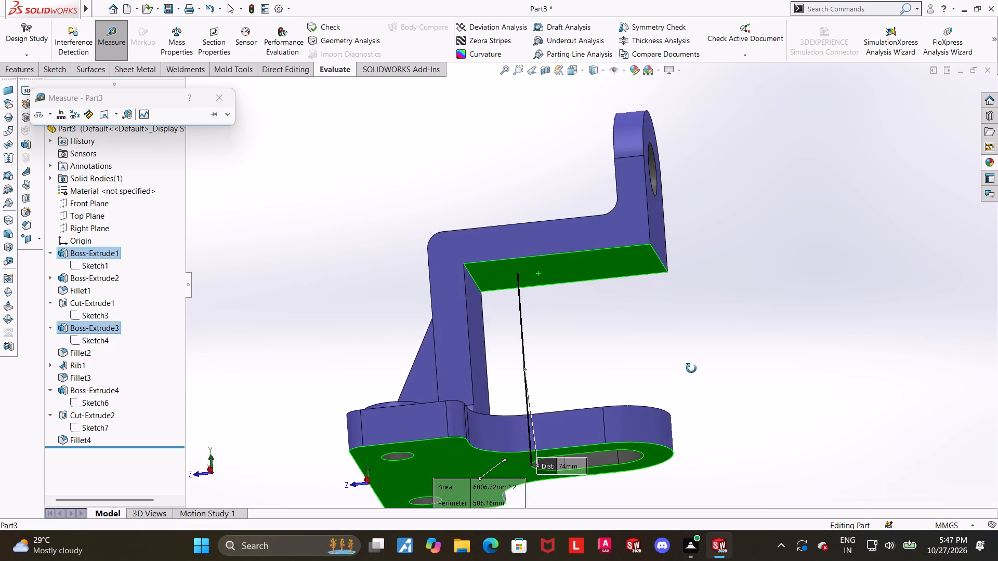
middle_click_drag(691, 368, 701, 416)
key("Escape")
key("Escape")
Measure the distance from the top face of the bracket's horizontal arm to the base plate's top face.
middle_click_drag(714, 337, 731, 455)
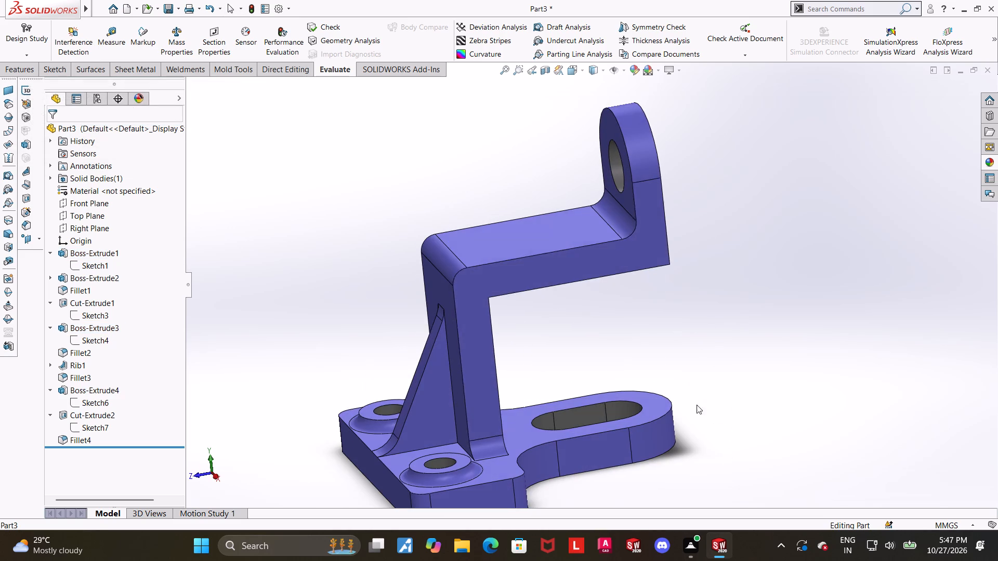
left_click(123, 46)
left_click(511, 251)
left_click(522, 418)
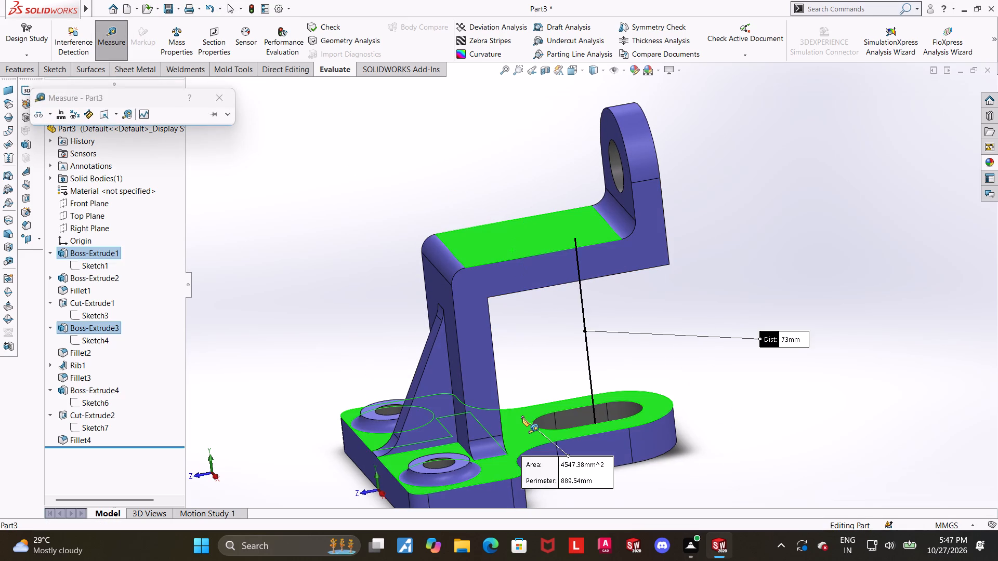
key("Escape")
Measure the horizontal distance from the upright lug's front face to the rib-side face of the bracket's vertical leg.
scroll(768, 417, "up", 1)
scroll(737, 357, "down", 1)
middle_click_drag(734, 360, 749, 370)
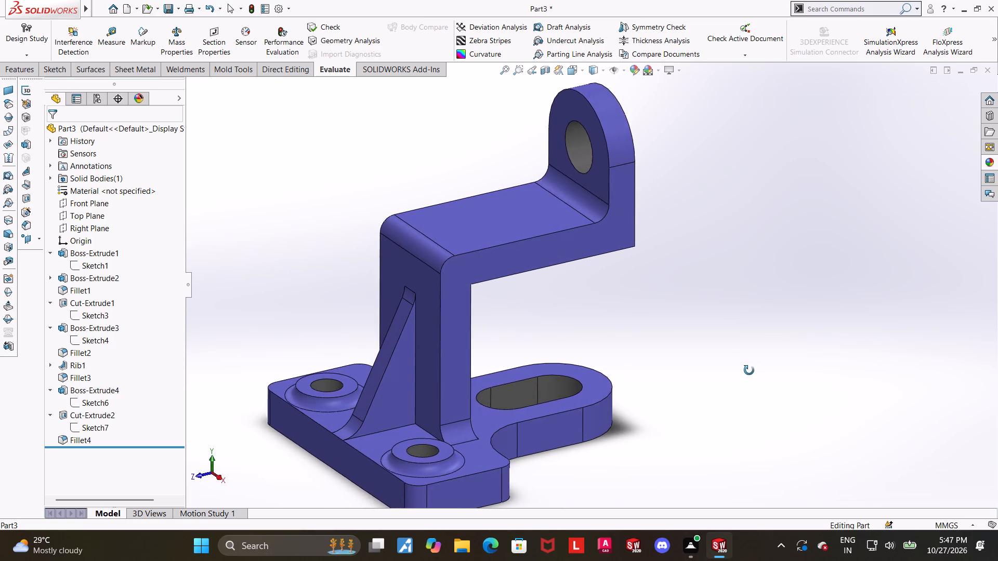
middle_click_drag(749, 370, 742, 370)
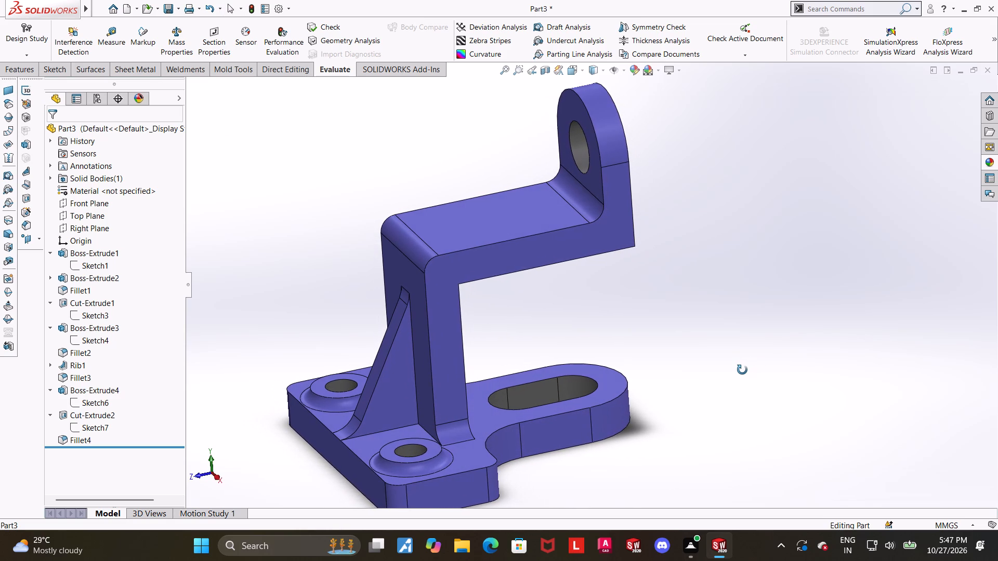
middle_click_drag(742, 370, 750, 390)
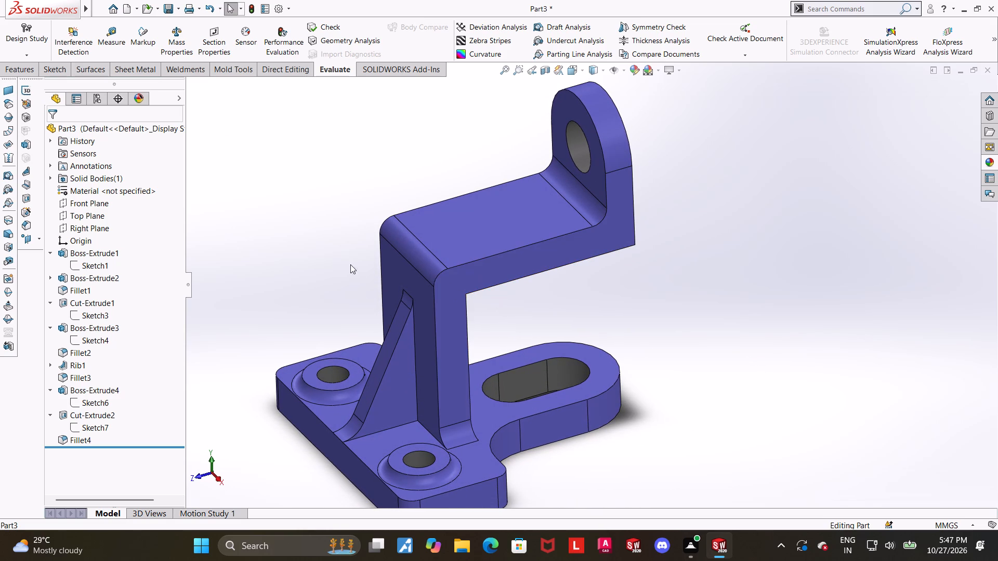
left_click(109, 40)
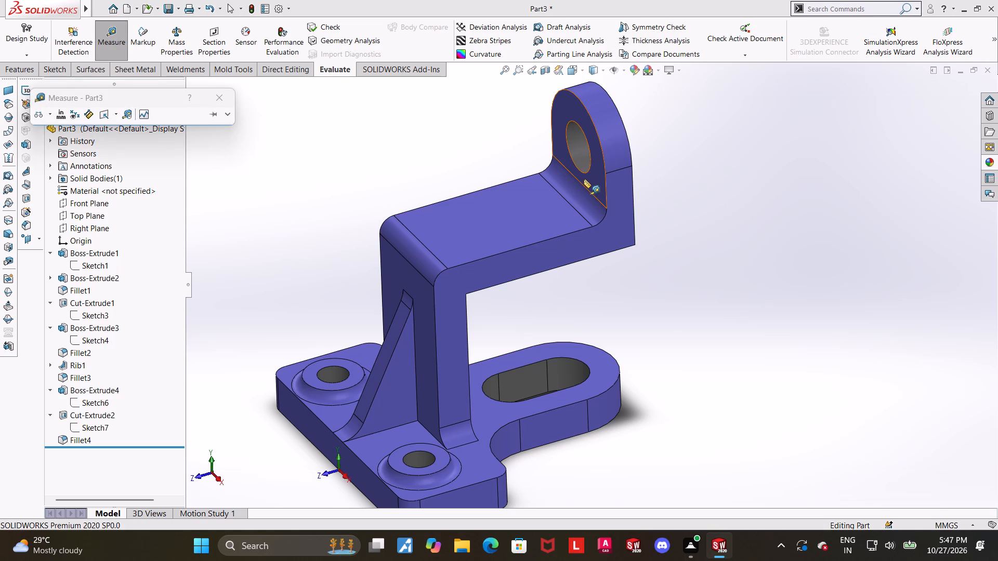
left_click(585, 179)
middle_click_drag(688, 316, 678, 321)
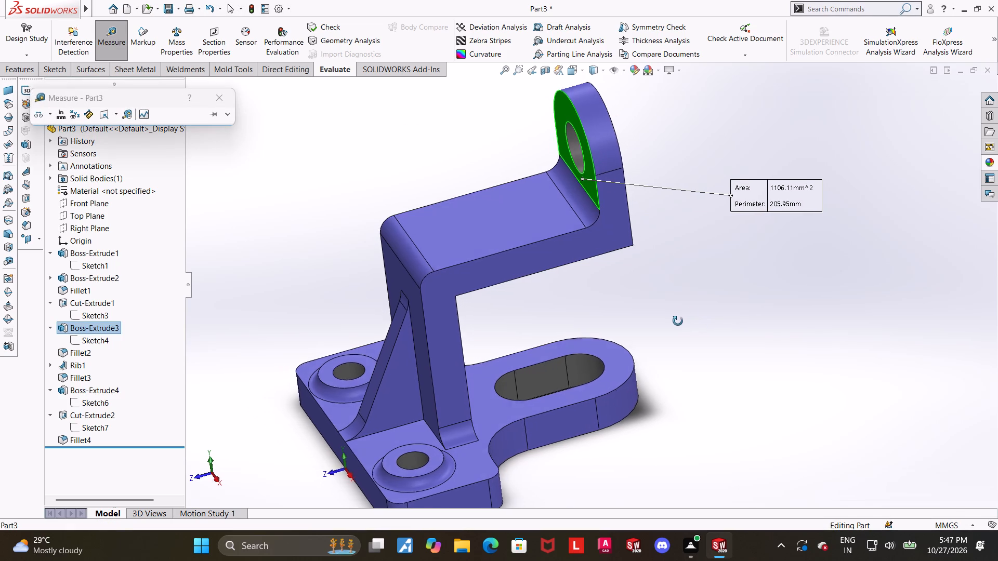
middle_click_drag(678, 321, 690, 312)
left_click(426, 395)
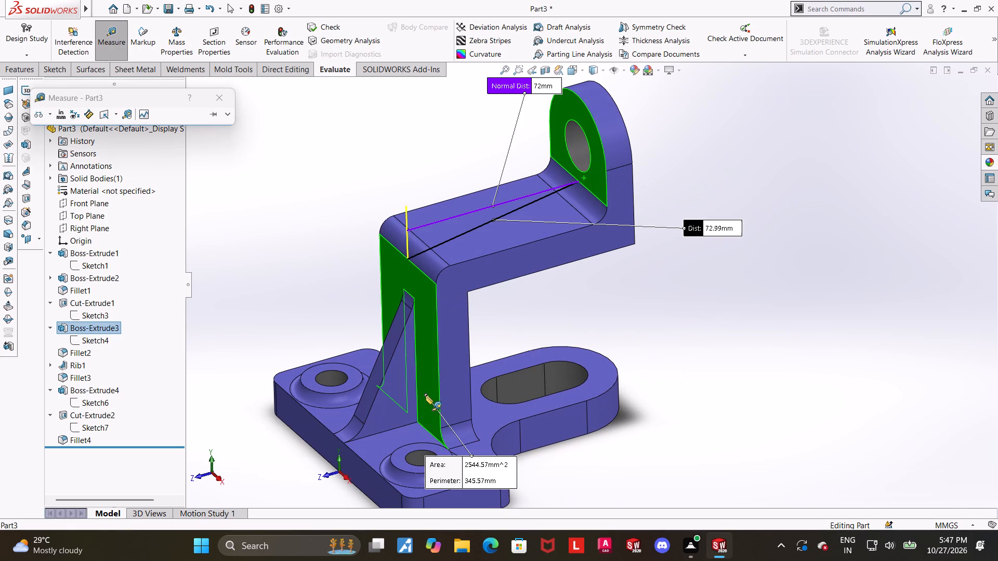
scroll(714, 313, "up", 2)
scroll(606, 184, "down", 1)
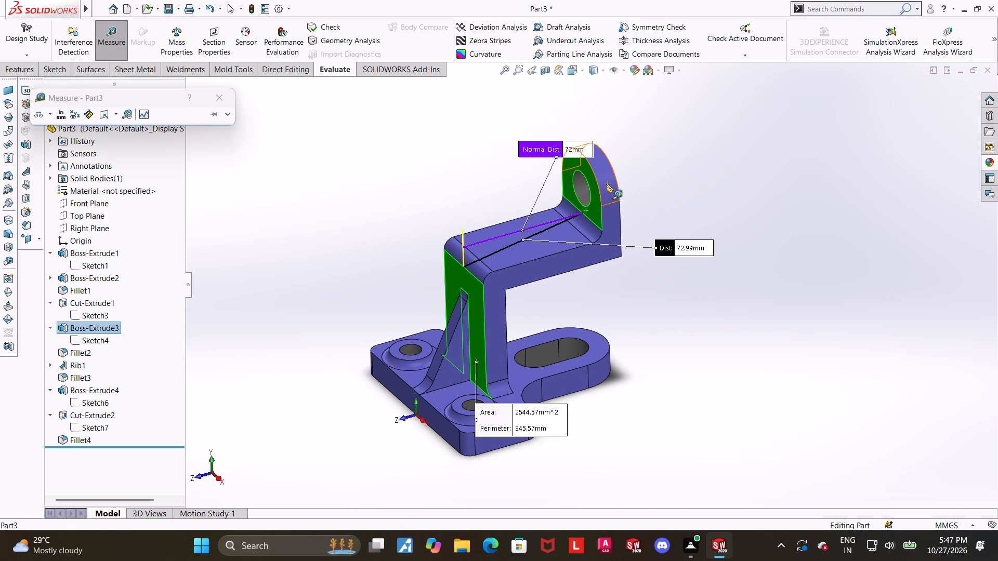
key("Escape")
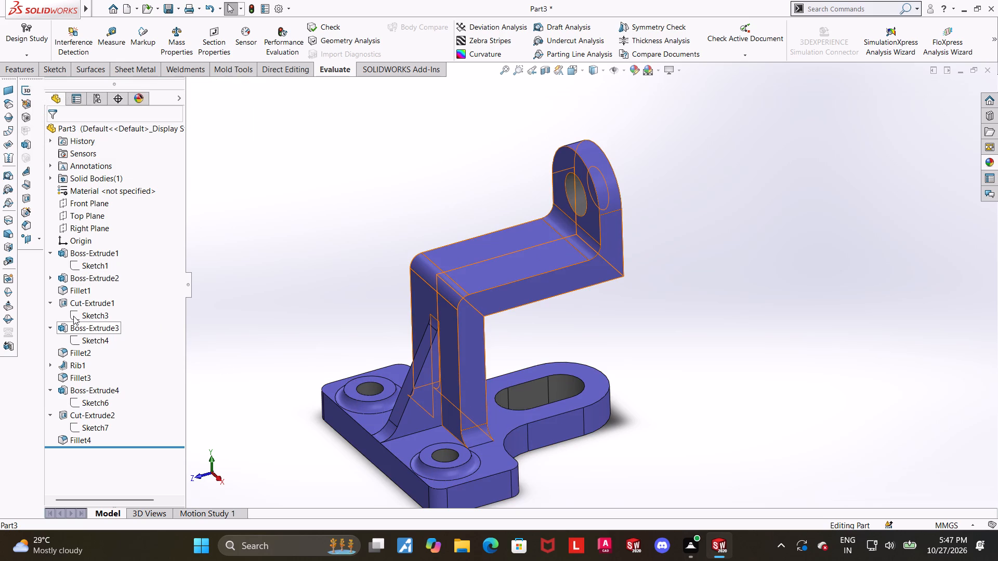
Open the stepped bracket's profile sketch, Sketch4, for editing and view it face-on.
left_click(77, 344)
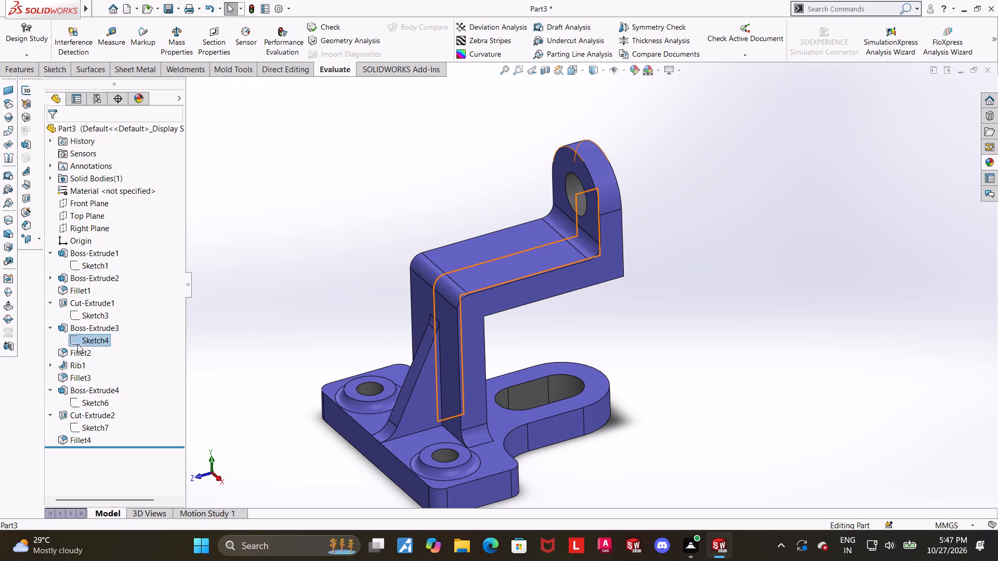
left_click(91, 313)
left_click(89, 338)
left_click(118, 324)
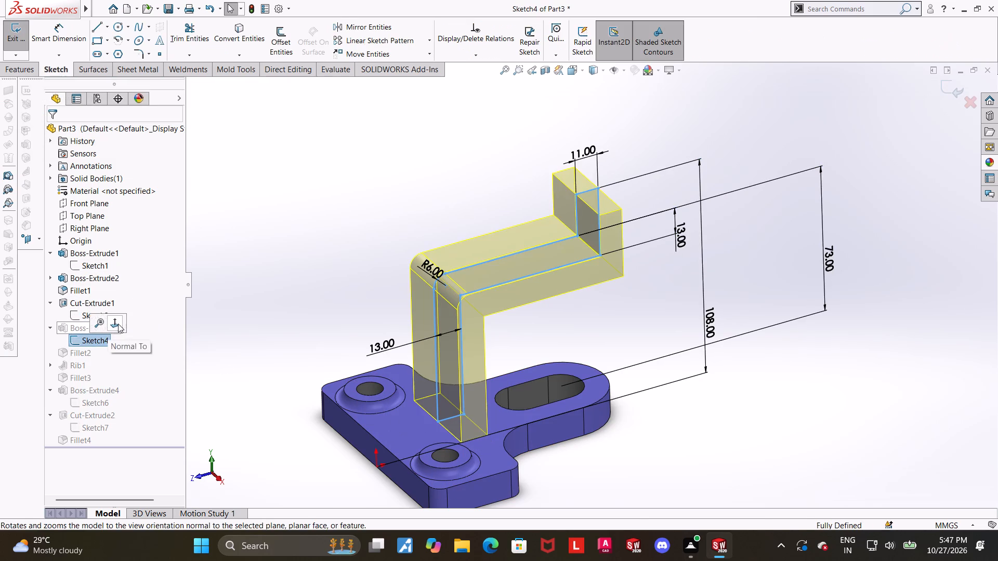
left_click(715, 473)
scroll(535, 236, "down", 1)
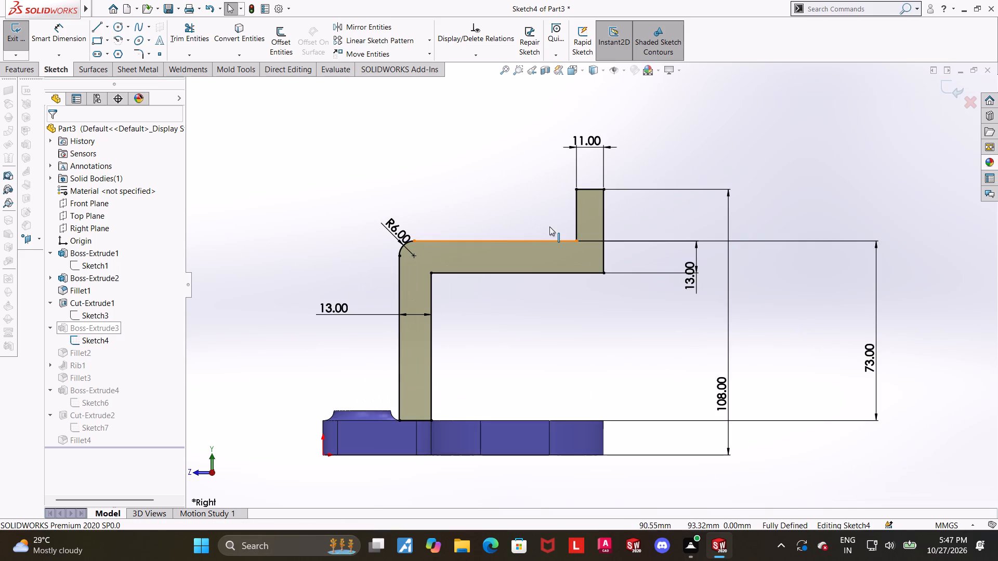
scroll(549, 226, "down", 1)
scroll(540, 220, "up", 1)
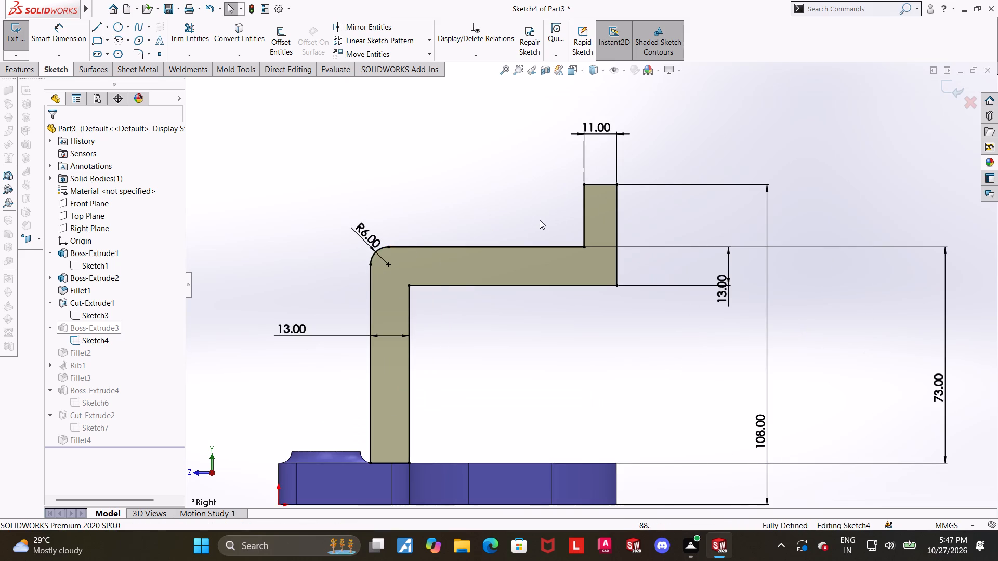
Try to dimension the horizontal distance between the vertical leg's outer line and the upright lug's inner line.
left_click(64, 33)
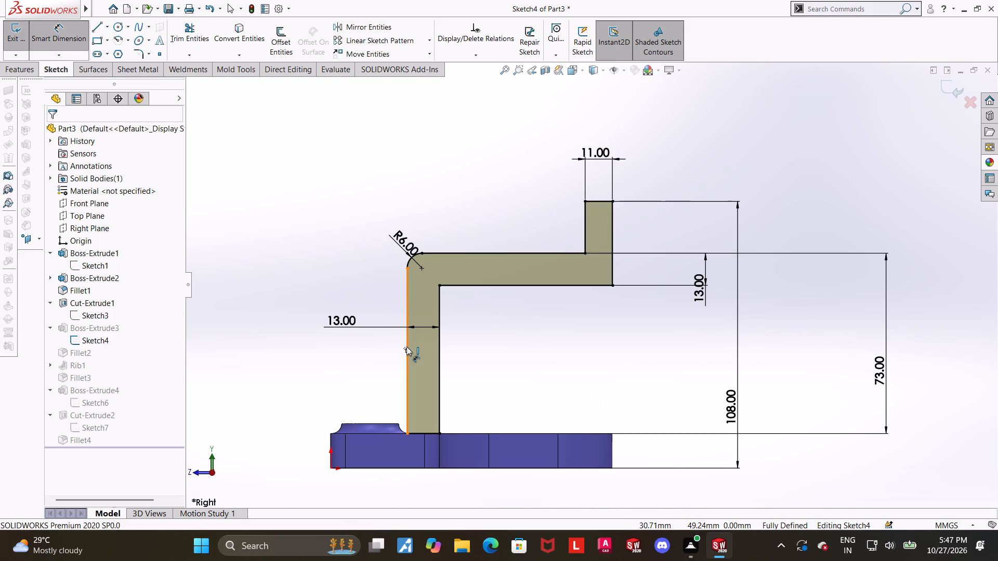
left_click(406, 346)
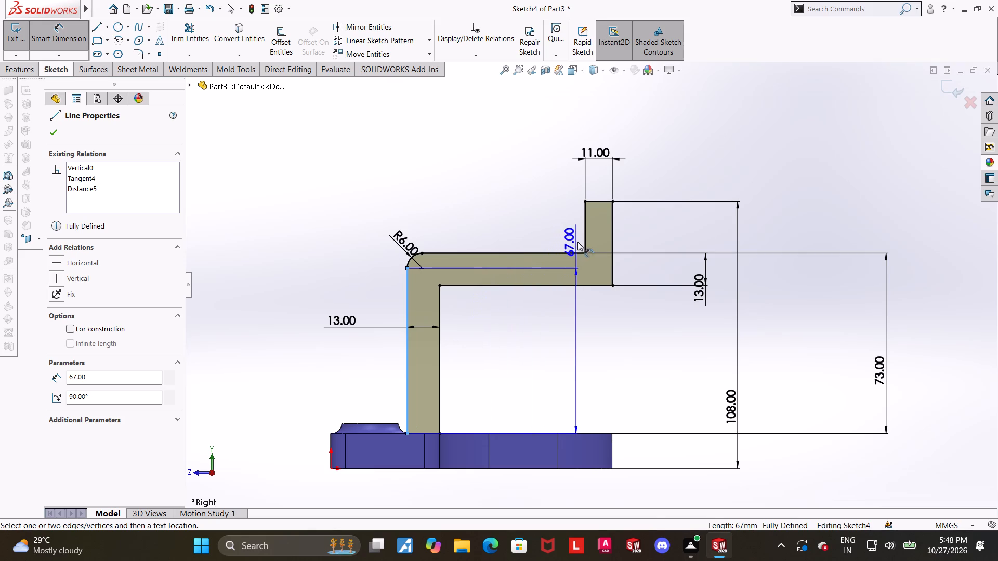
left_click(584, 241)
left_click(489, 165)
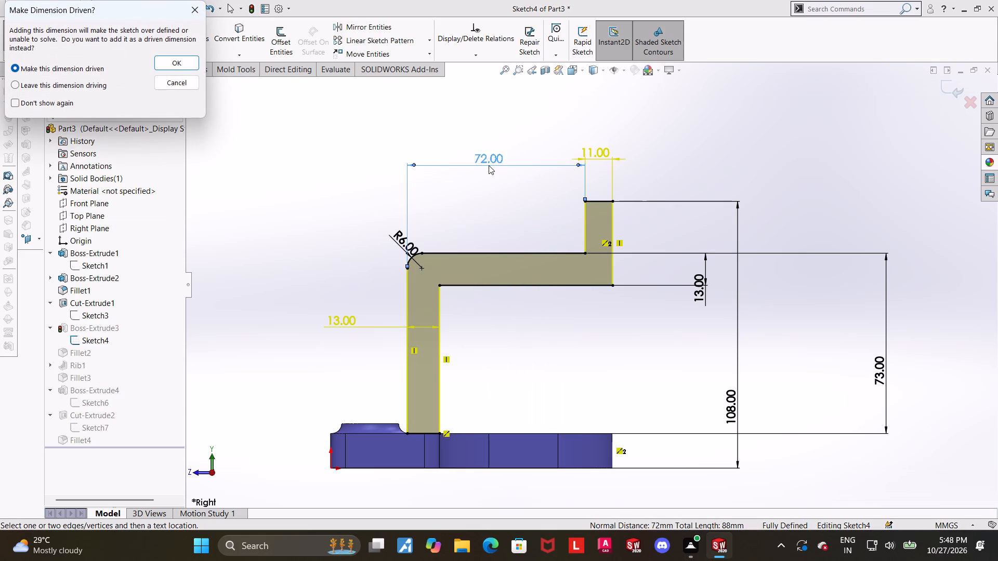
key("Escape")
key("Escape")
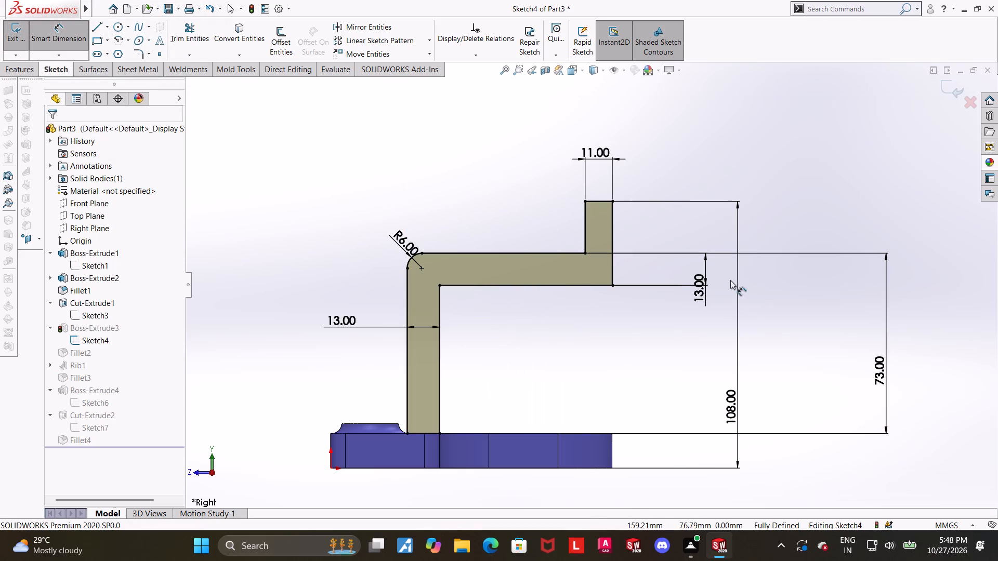
Delete the 11 mm dimension across the upright lug in the bracket profile.
right_click(593, 150)
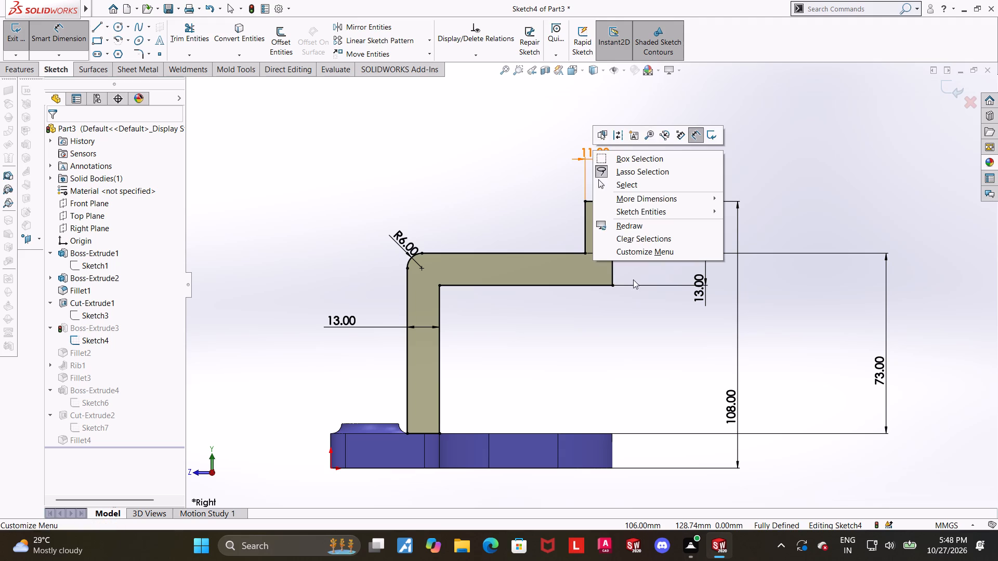
key("Escape")
key("Escape")
right_click(605, 152)
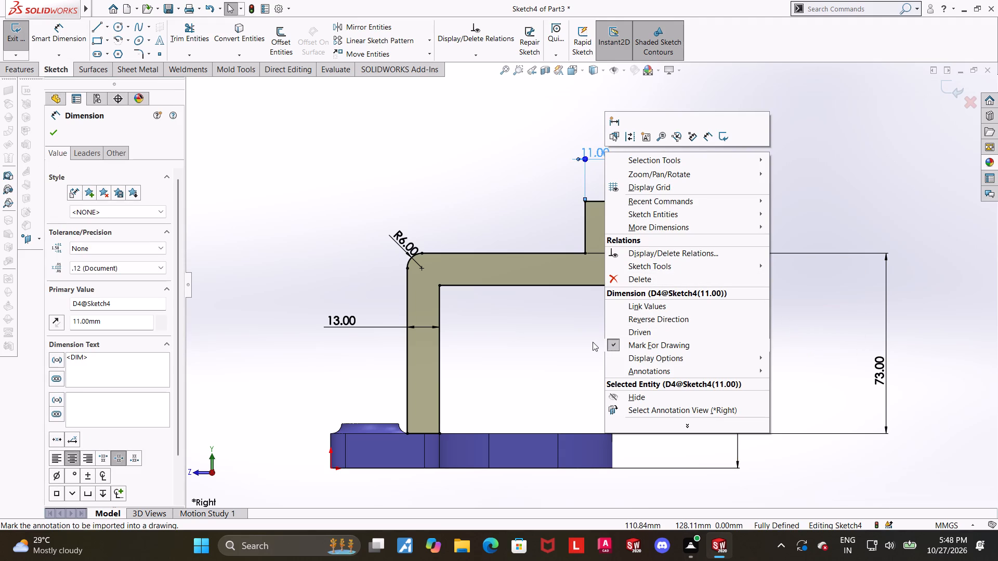
left_click(631, 283)
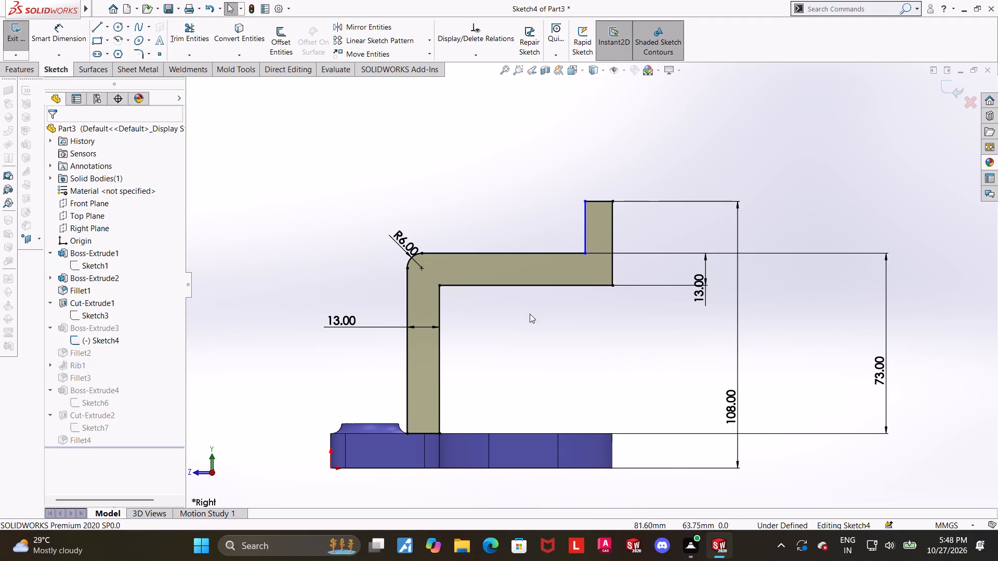
key("Escape")
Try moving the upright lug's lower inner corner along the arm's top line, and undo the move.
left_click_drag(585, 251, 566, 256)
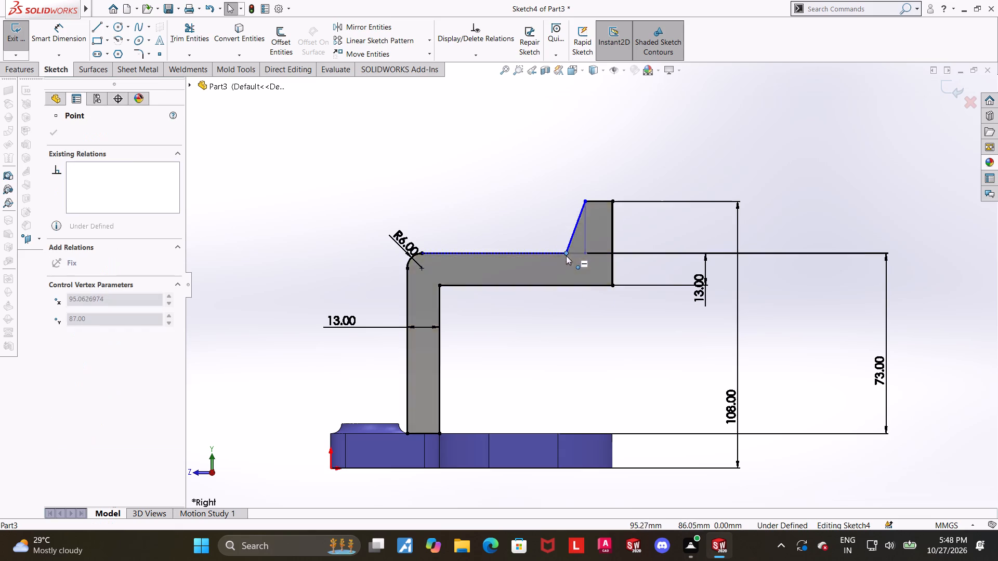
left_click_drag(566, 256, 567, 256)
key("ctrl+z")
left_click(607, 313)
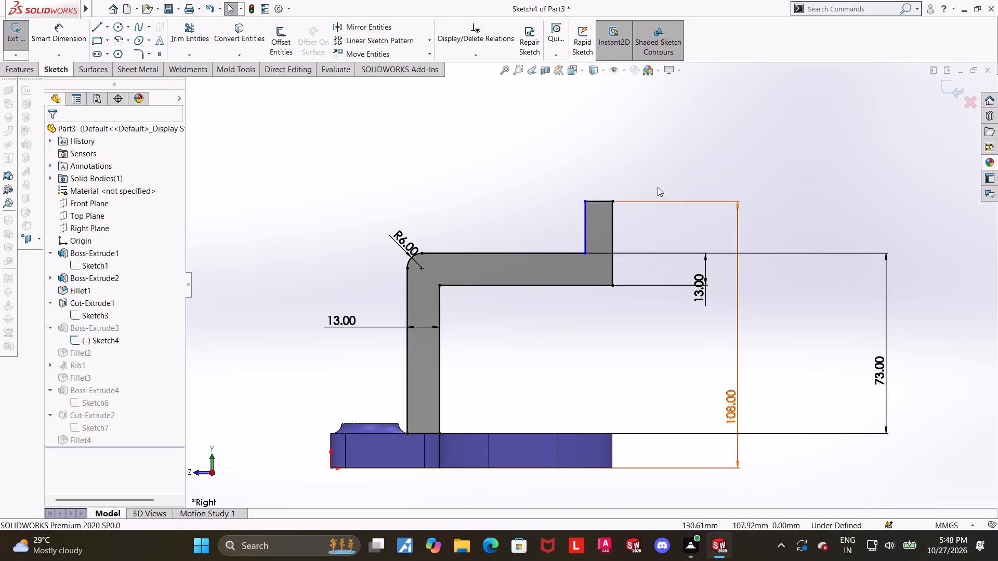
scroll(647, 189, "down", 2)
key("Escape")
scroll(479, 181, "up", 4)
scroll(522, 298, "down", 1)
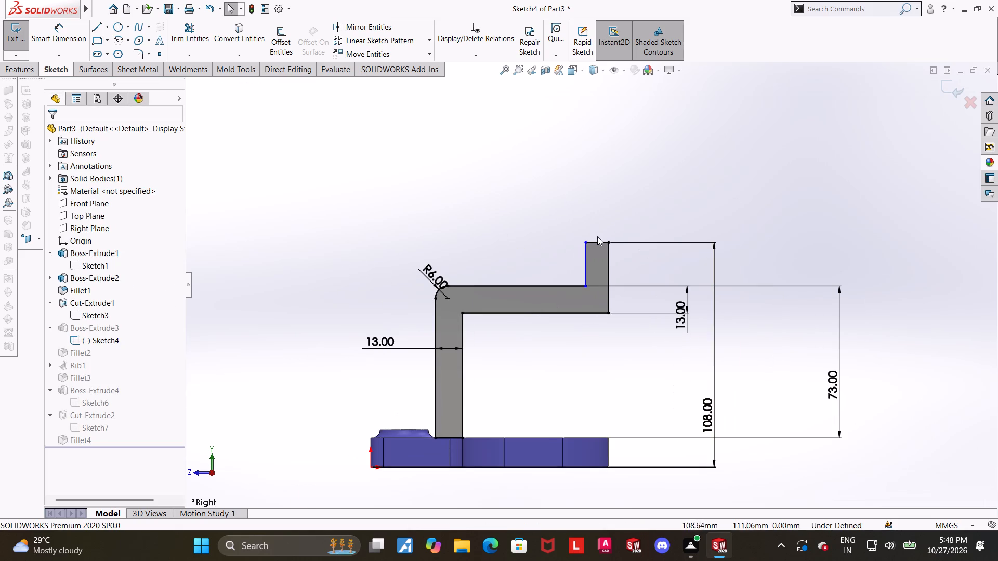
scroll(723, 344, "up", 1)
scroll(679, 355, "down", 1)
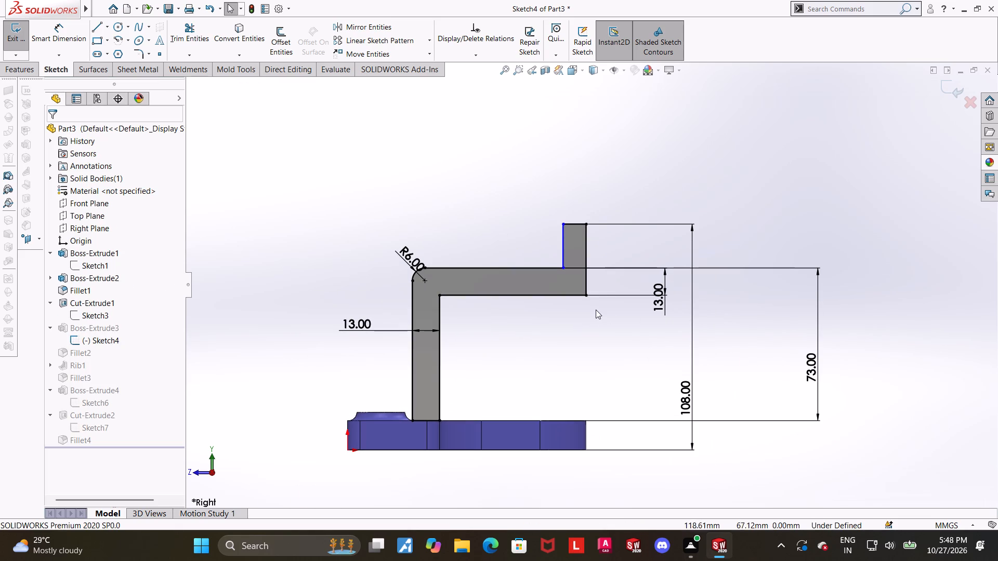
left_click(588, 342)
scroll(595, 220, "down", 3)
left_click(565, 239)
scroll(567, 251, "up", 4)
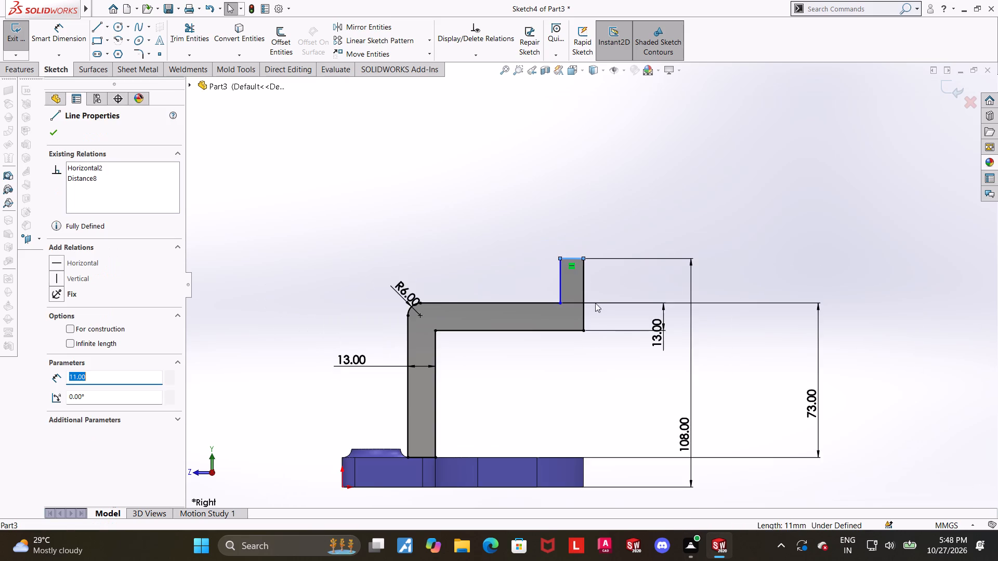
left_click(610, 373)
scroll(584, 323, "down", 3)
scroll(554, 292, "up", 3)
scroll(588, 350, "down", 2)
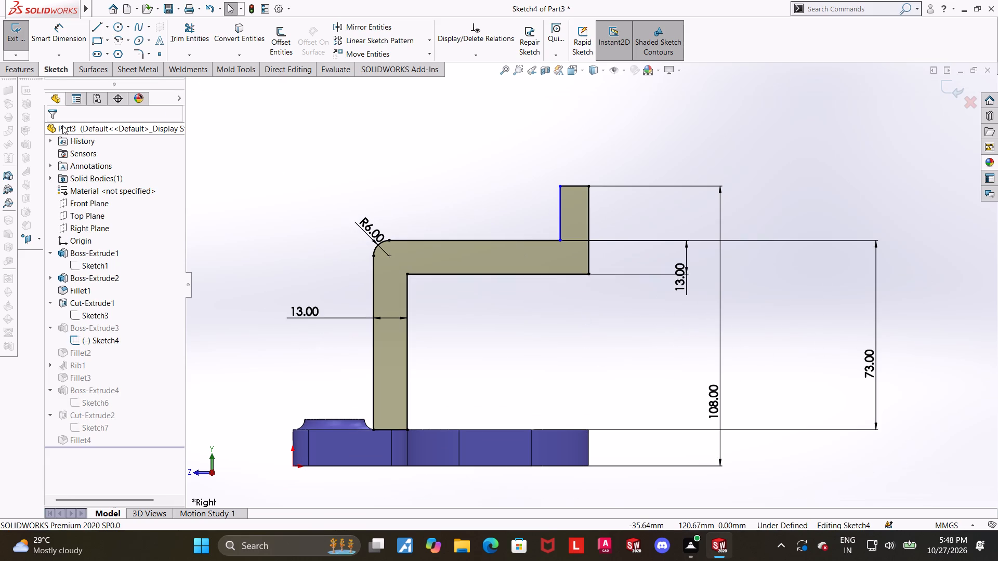
Dimension the upright lug's top edge at 11 mm.
left_click(60, 41)
scroll(611, 216, "up", 2)
scroll(591, 206, "down", 3)
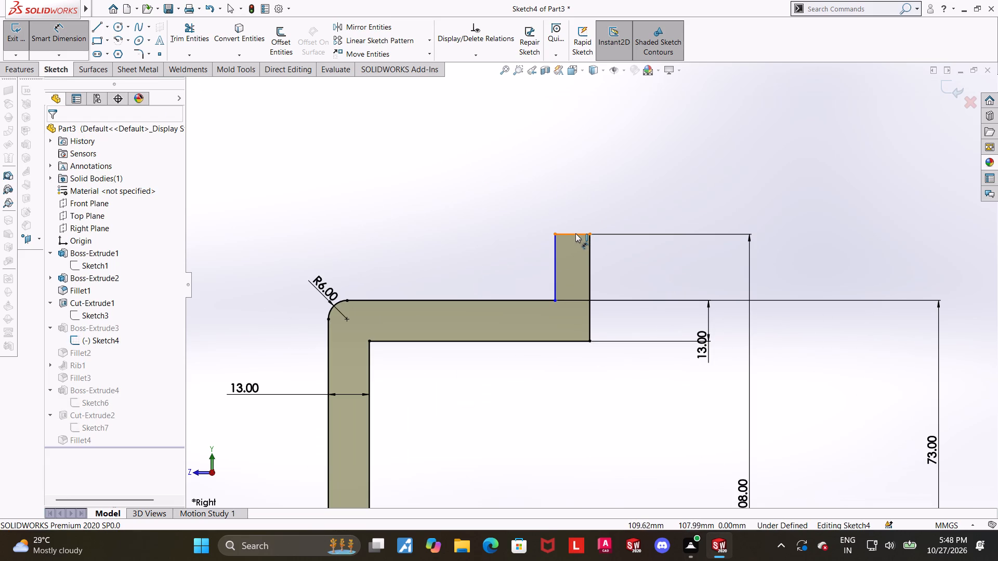
scroll(601, 333, "up", 2)
scroll(603, 297, "down", 3)
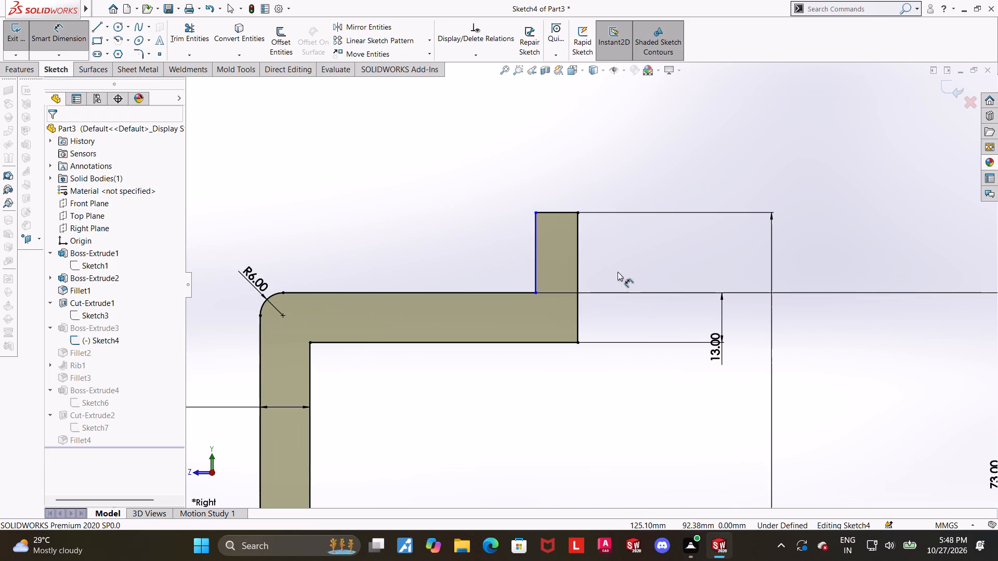
left_click(563, 211)
left_click(561, 177)
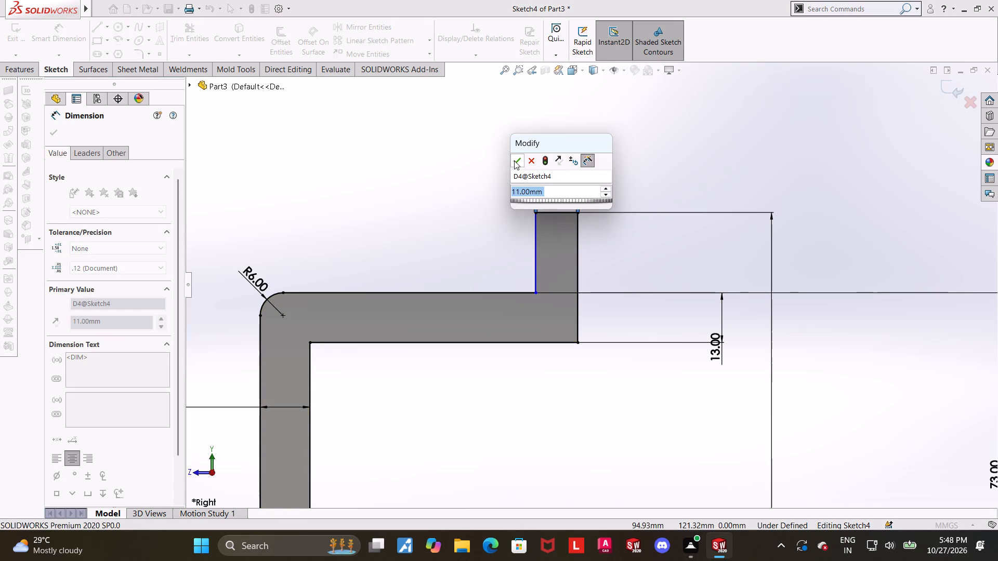
left_click(514, 161)
scroll(550, 253, "up", 3)
left_click(562, 359)
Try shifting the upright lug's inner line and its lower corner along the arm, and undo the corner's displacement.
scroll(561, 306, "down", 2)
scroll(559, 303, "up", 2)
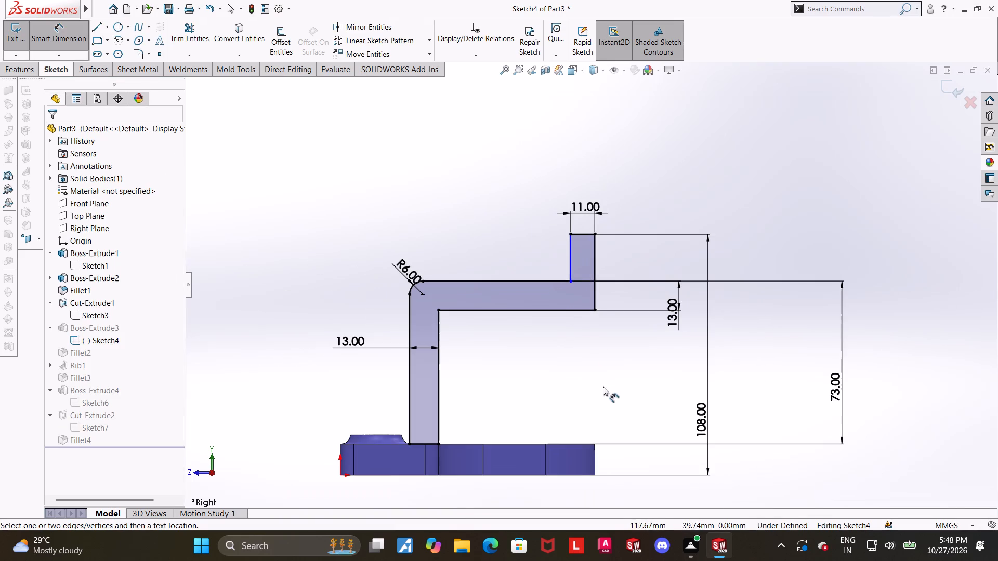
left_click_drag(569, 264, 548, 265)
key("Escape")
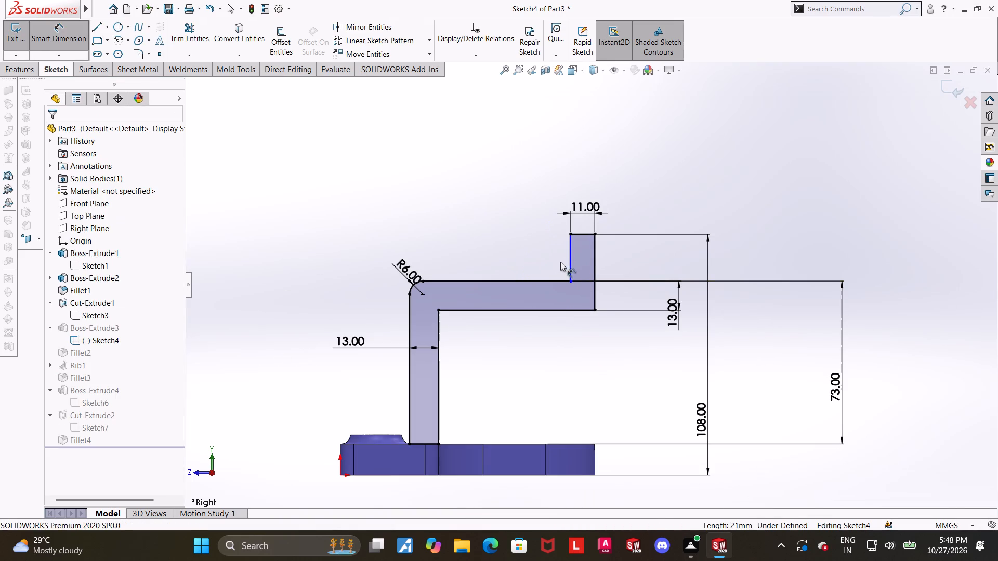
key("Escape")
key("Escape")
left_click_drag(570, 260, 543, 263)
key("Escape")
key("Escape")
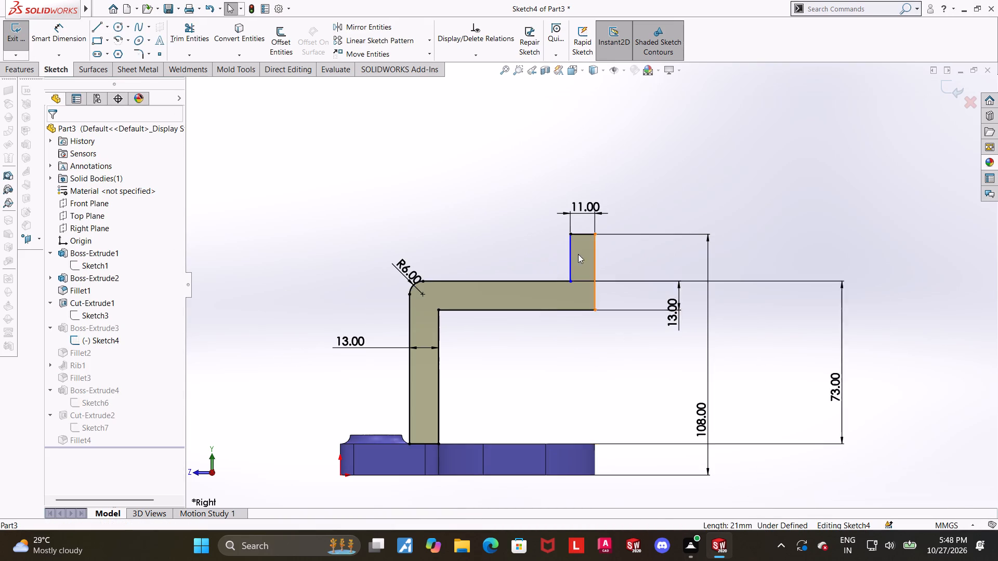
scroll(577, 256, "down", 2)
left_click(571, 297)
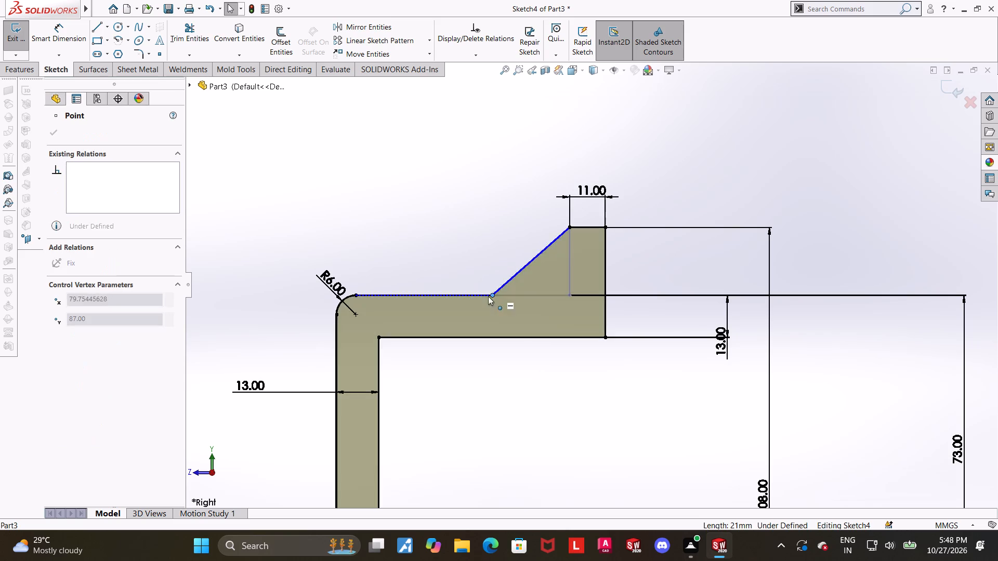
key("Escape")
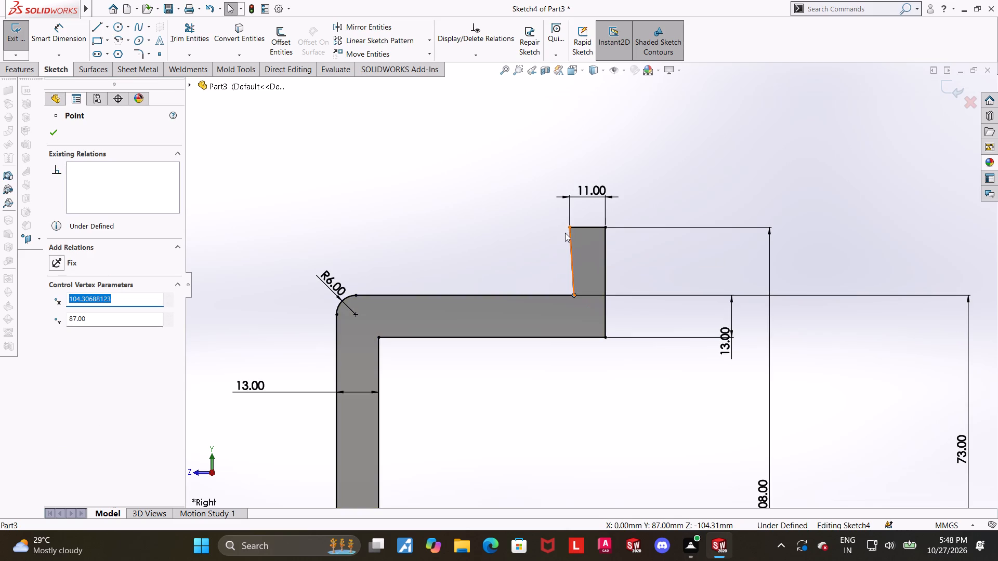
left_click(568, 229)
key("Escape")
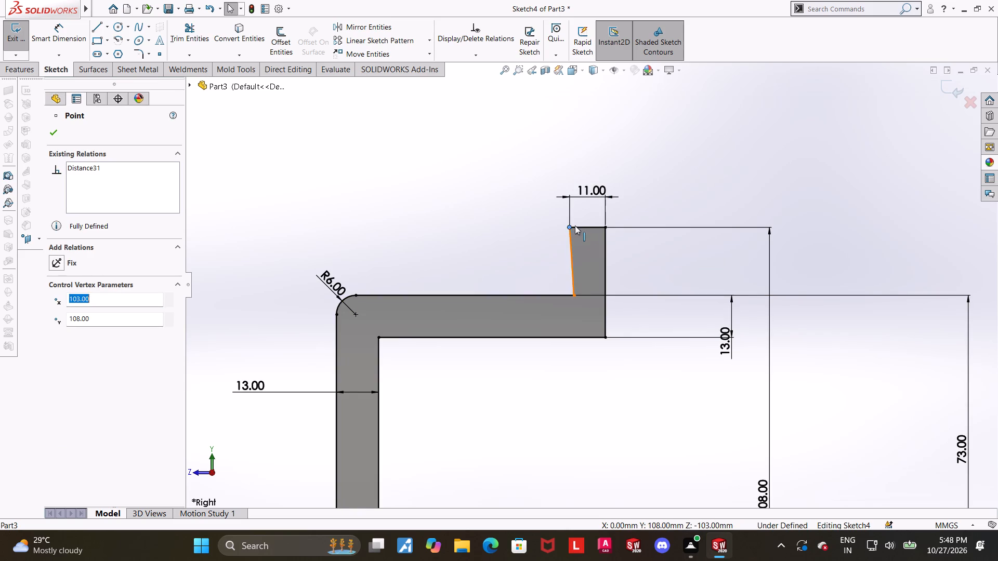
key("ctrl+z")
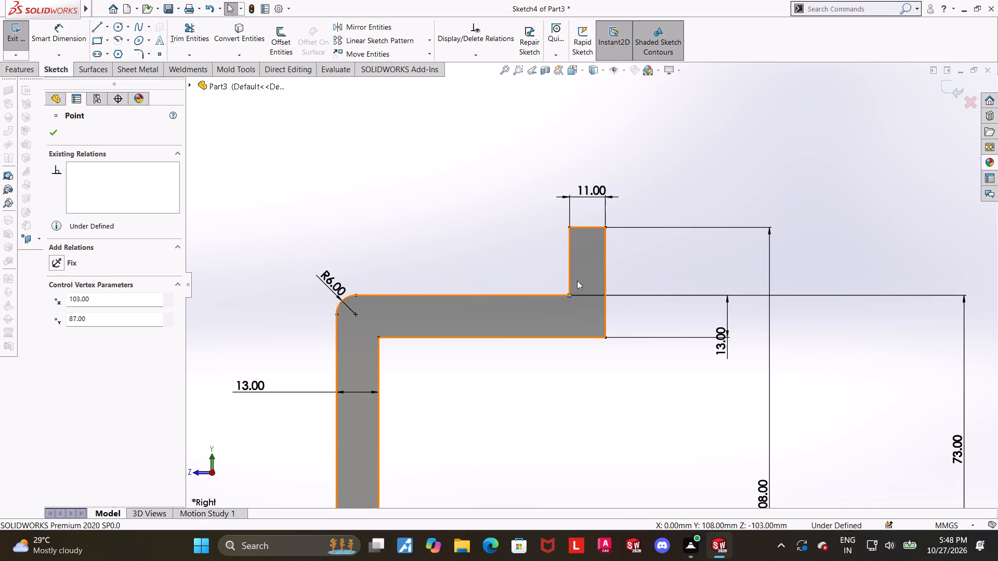
Add a vertical relation to the upright lug's inner line.
left_click(570, 268)
left_click(612, 223)
left_click(705, 181)
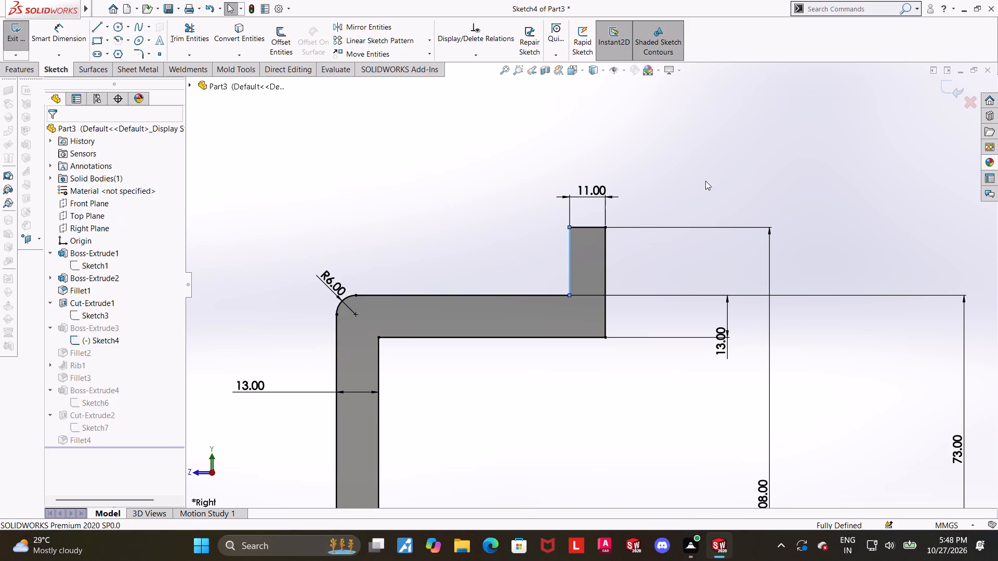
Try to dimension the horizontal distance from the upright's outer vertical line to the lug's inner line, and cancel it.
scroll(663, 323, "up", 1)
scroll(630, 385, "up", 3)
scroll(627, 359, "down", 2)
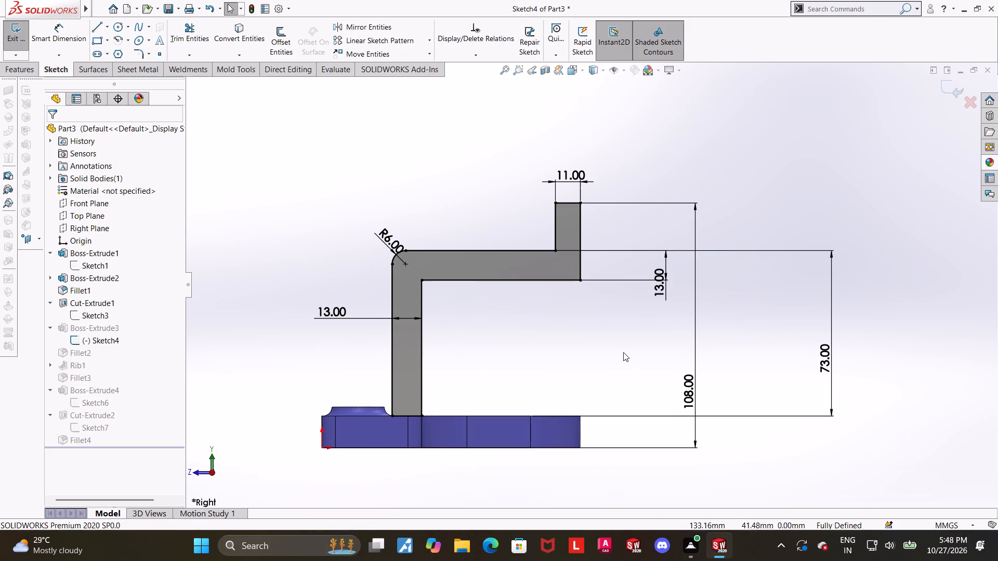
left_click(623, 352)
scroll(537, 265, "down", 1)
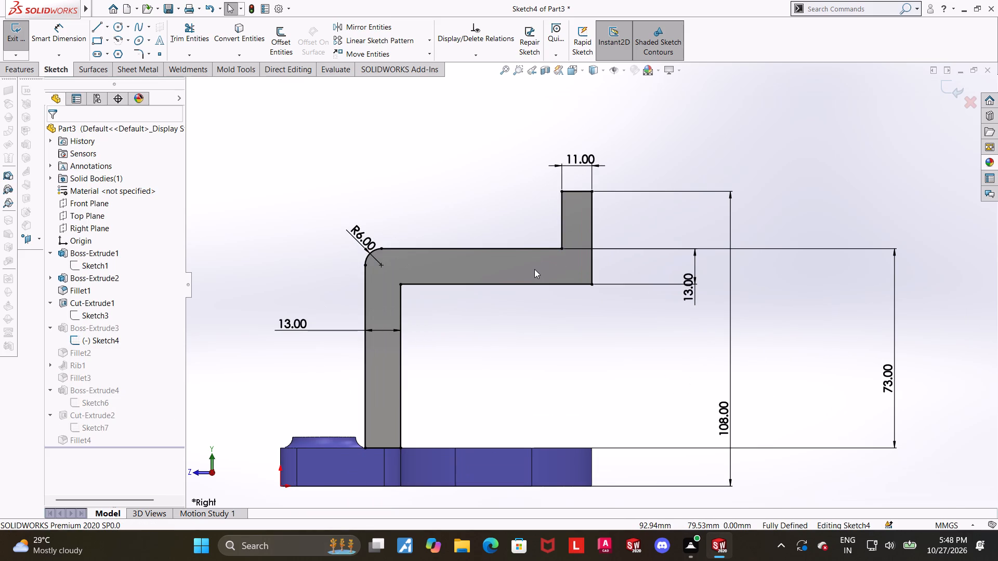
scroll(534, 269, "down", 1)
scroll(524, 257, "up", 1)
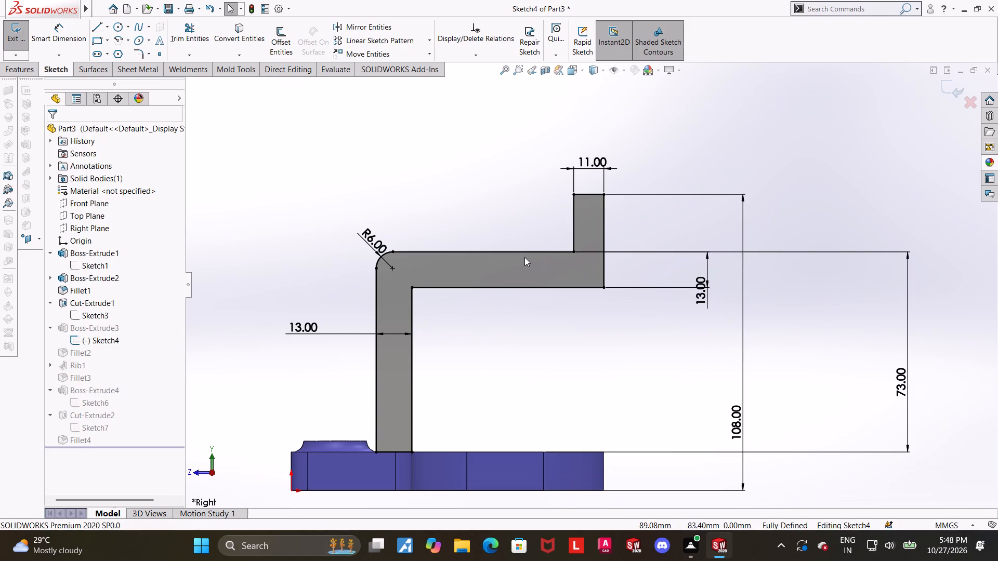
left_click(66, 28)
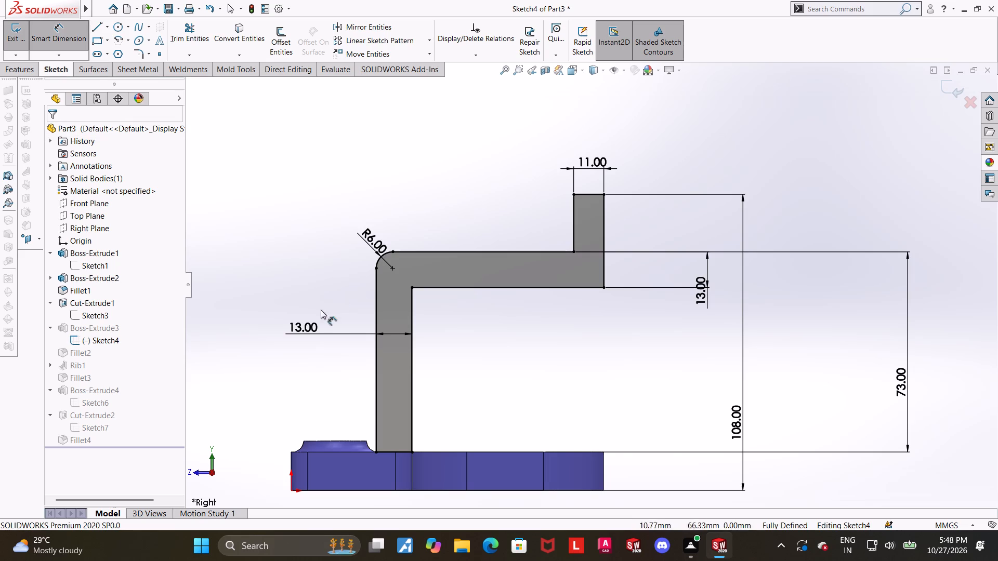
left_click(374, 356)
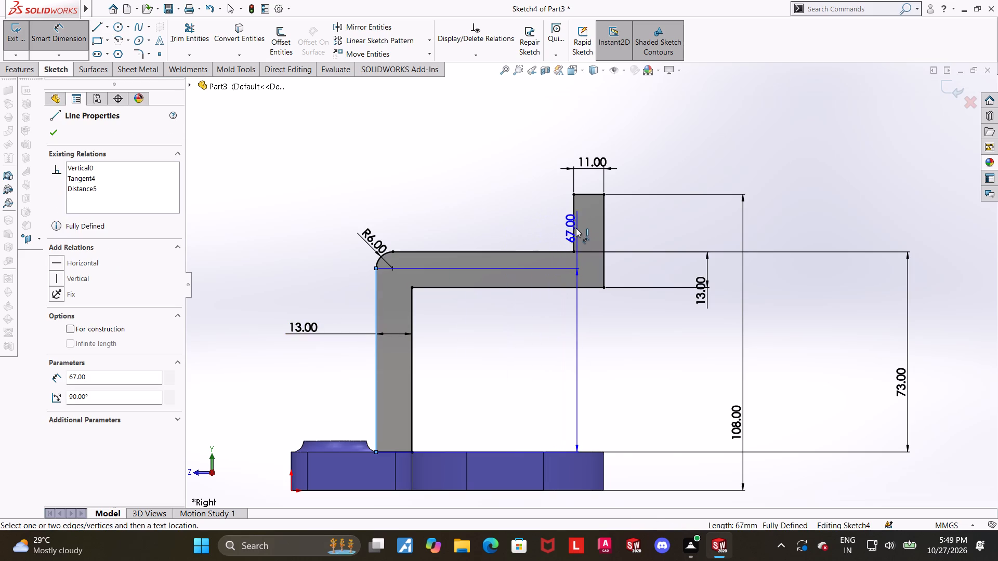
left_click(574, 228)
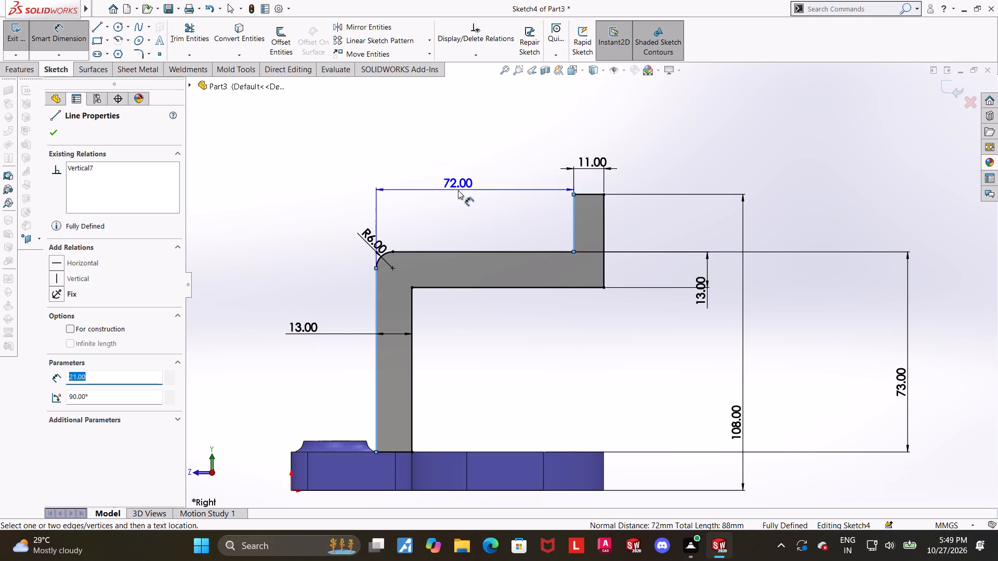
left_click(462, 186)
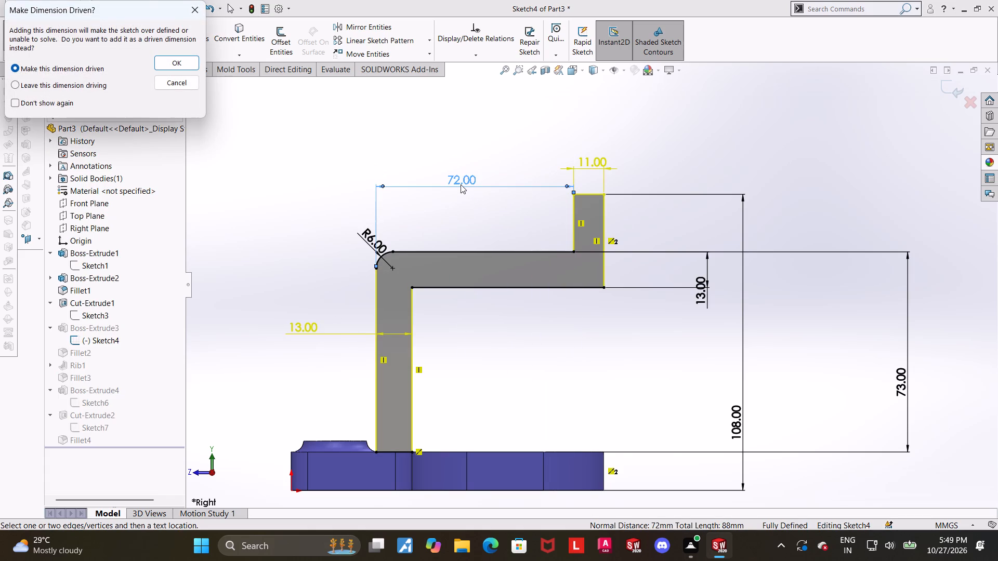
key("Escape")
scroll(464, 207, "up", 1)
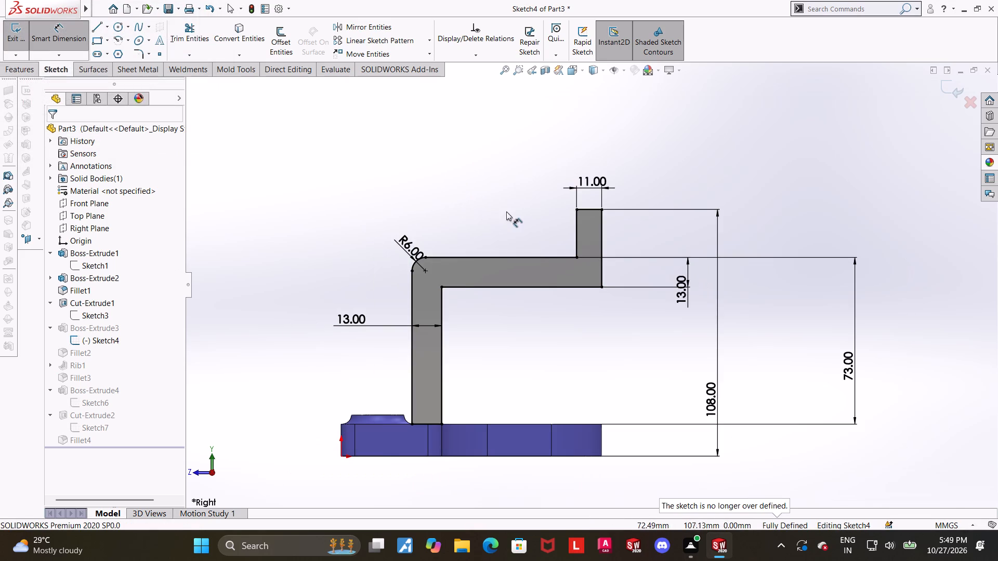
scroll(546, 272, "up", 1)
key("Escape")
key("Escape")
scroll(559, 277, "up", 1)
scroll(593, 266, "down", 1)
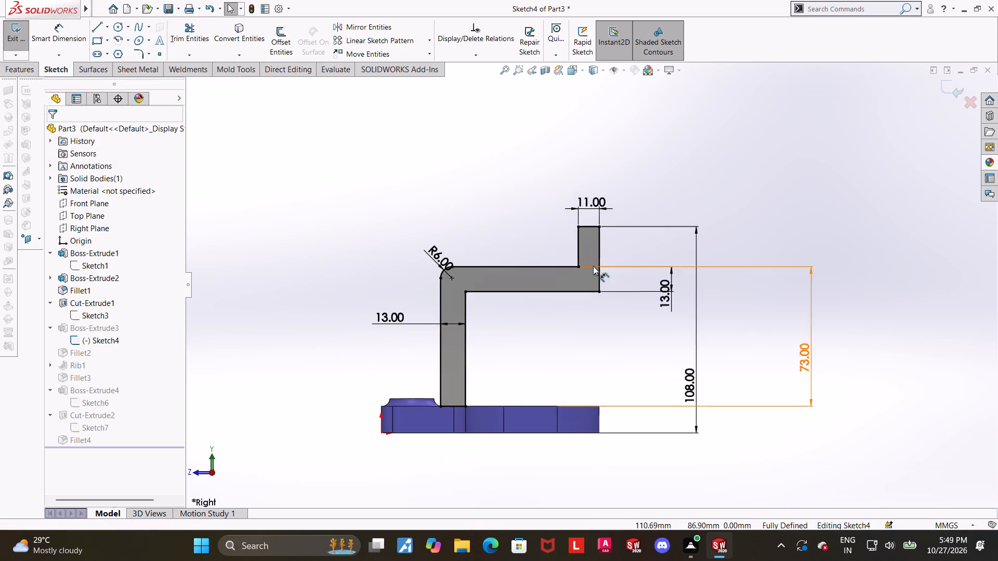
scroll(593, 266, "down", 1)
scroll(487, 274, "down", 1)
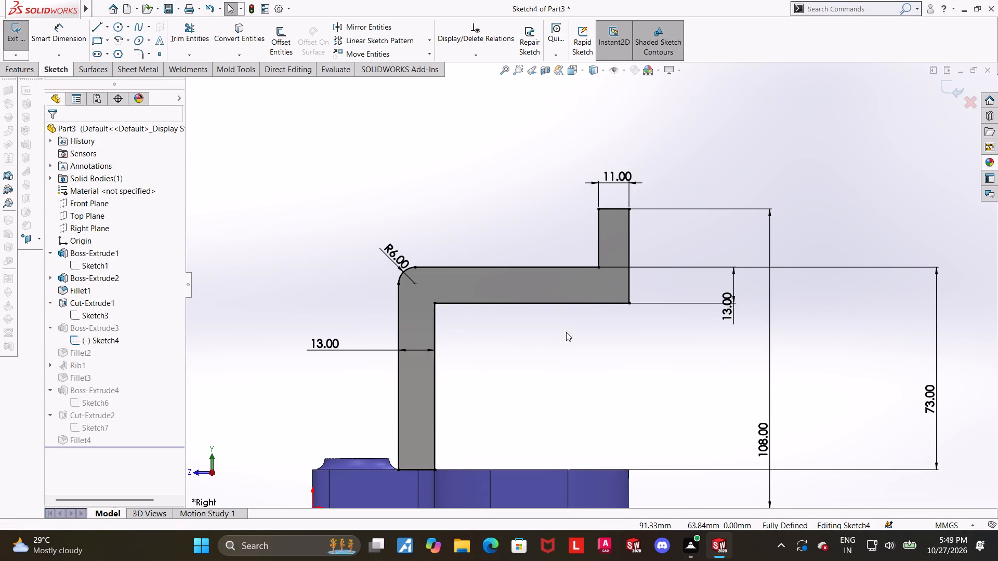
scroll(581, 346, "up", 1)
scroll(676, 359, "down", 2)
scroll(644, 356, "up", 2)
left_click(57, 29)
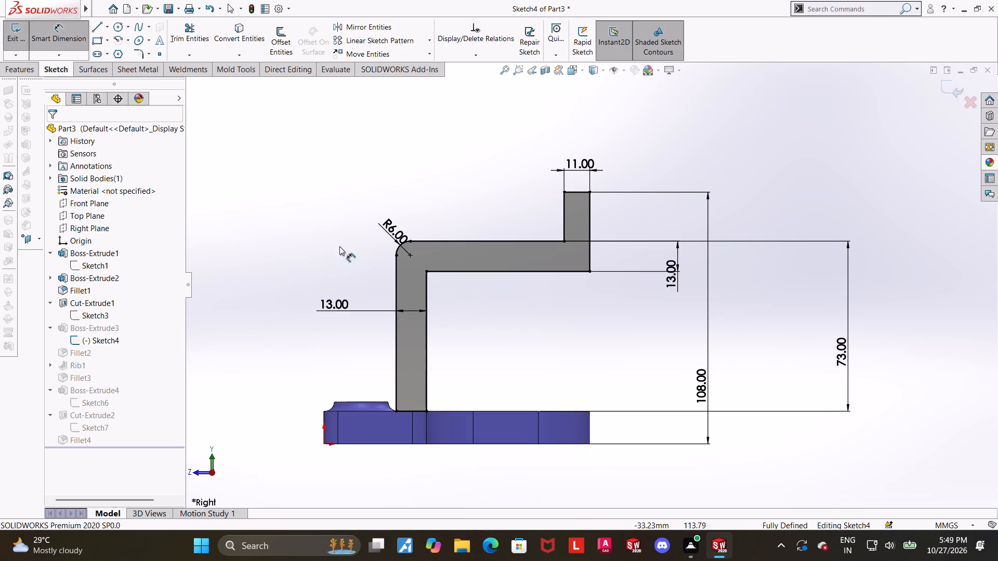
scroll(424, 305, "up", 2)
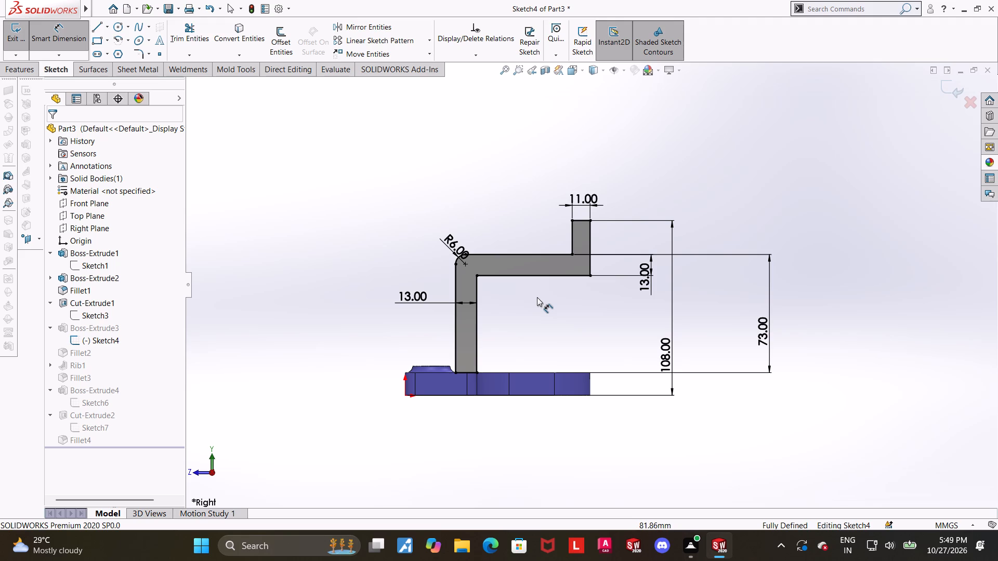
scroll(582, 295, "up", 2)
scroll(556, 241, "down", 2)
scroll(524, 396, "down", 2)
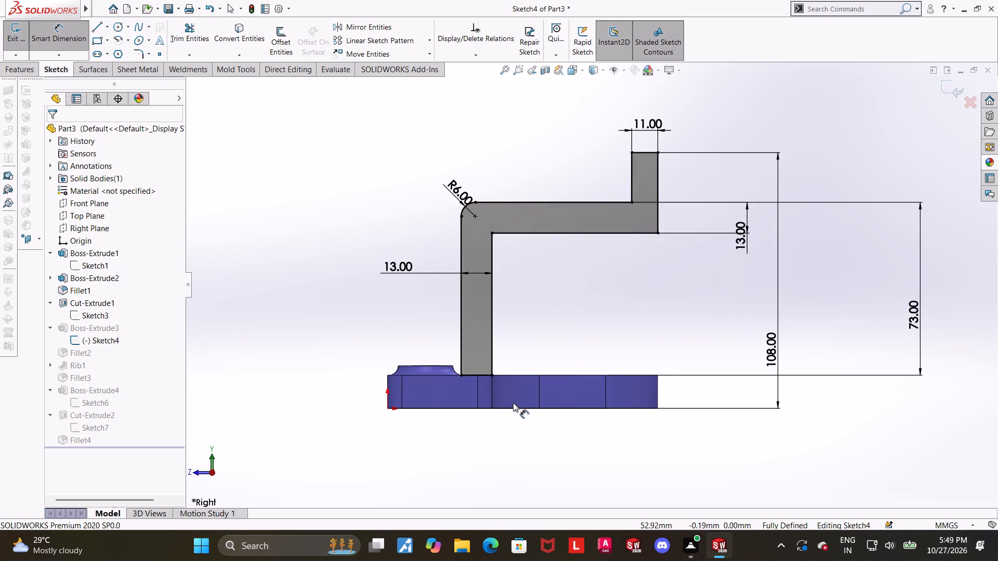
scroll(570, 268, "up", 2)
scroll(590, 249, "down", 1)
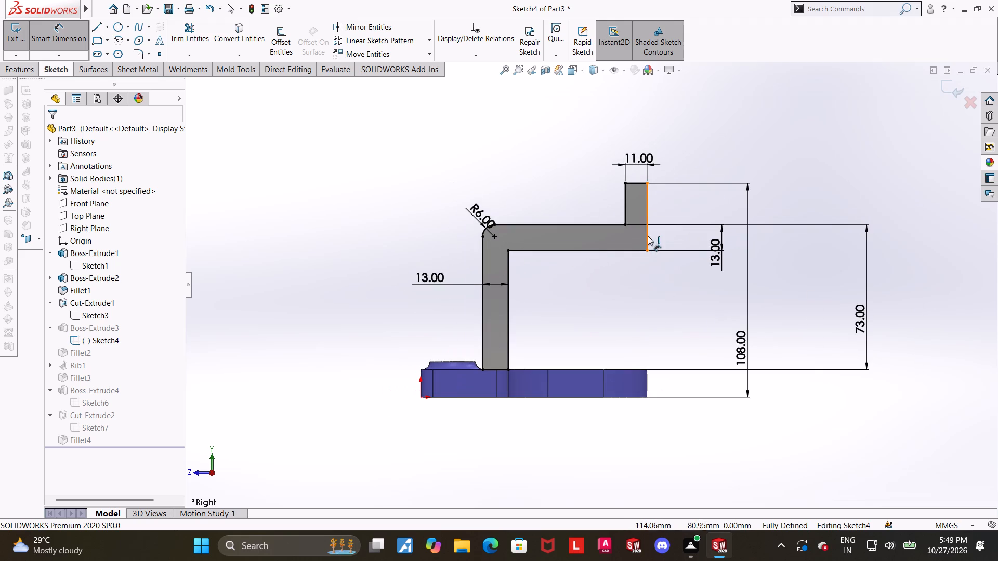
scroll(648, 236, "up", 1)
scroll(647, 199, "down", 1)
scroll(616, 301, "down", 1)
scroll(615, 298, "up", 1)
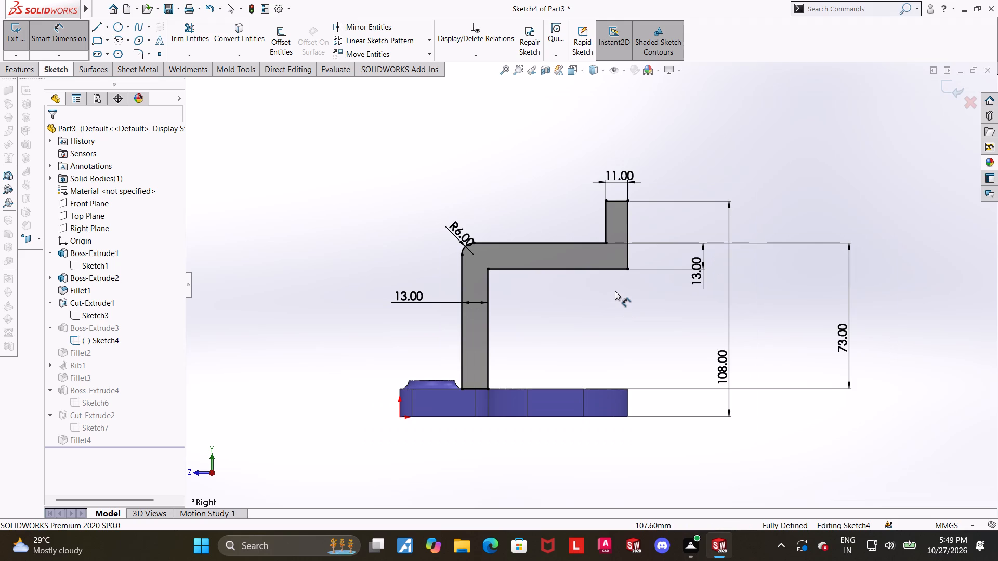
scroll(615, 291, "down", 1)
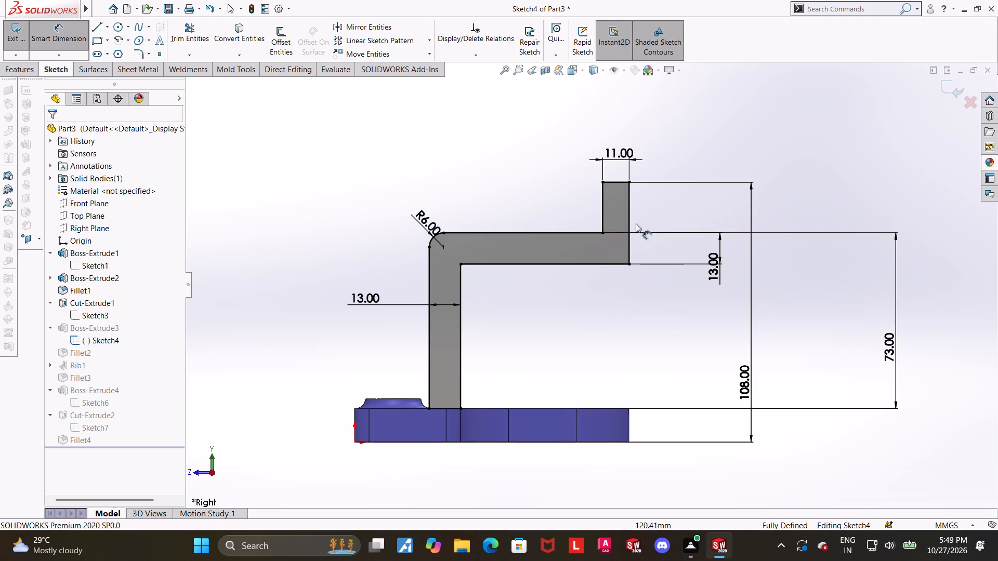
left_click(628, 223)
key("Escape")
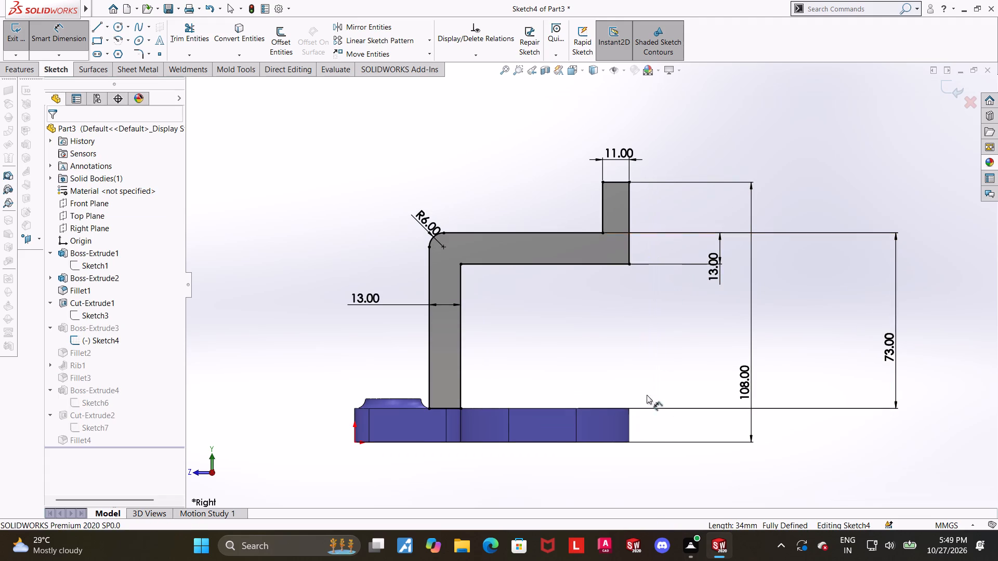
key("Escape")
Inspect the existing relations on the upright lug's outer vertical line and the plate edge it references.
left_click(630, 245)
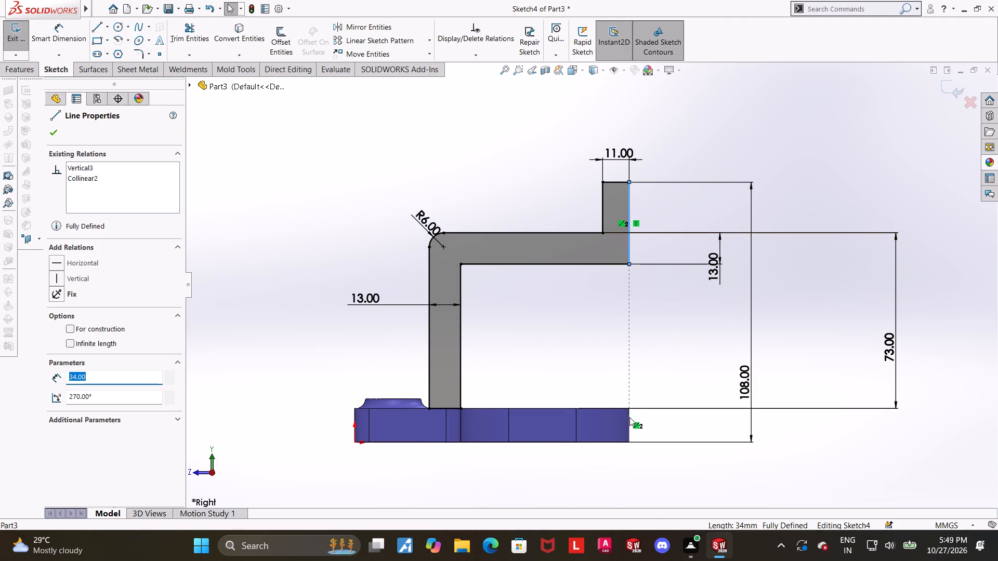
key("Escape")
key("Escape")
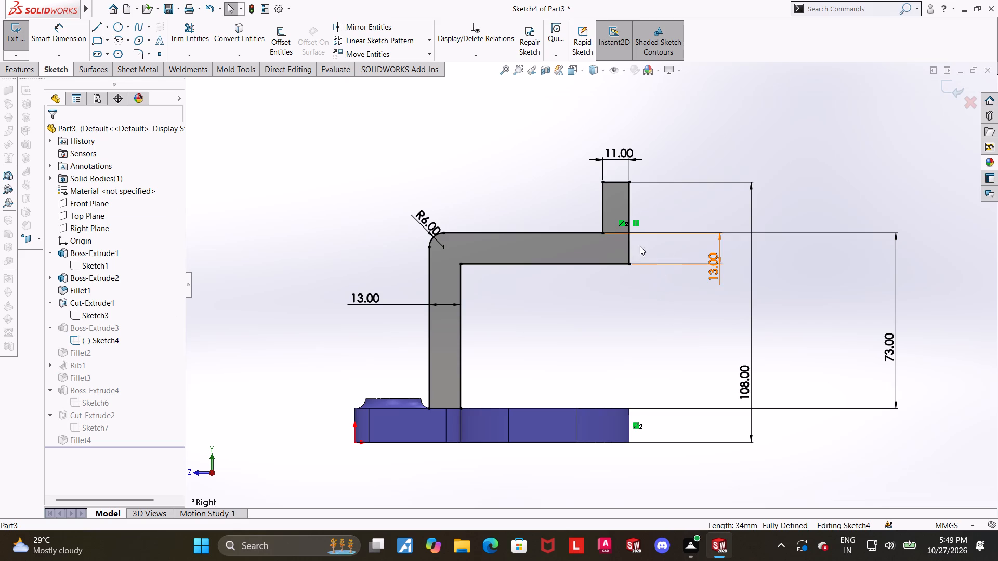
left_click(631, 235)
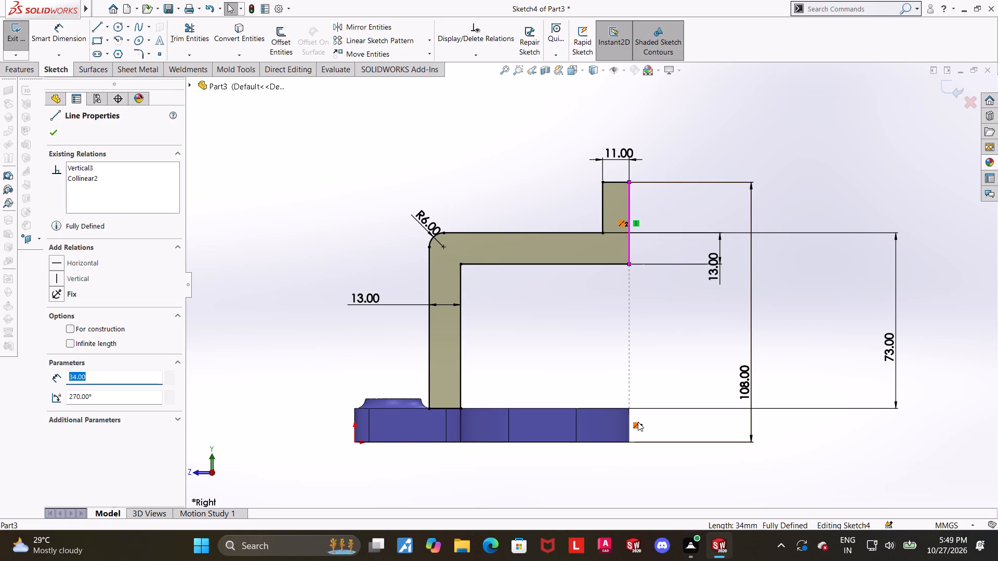
scroll(638, 422, "up", 1)
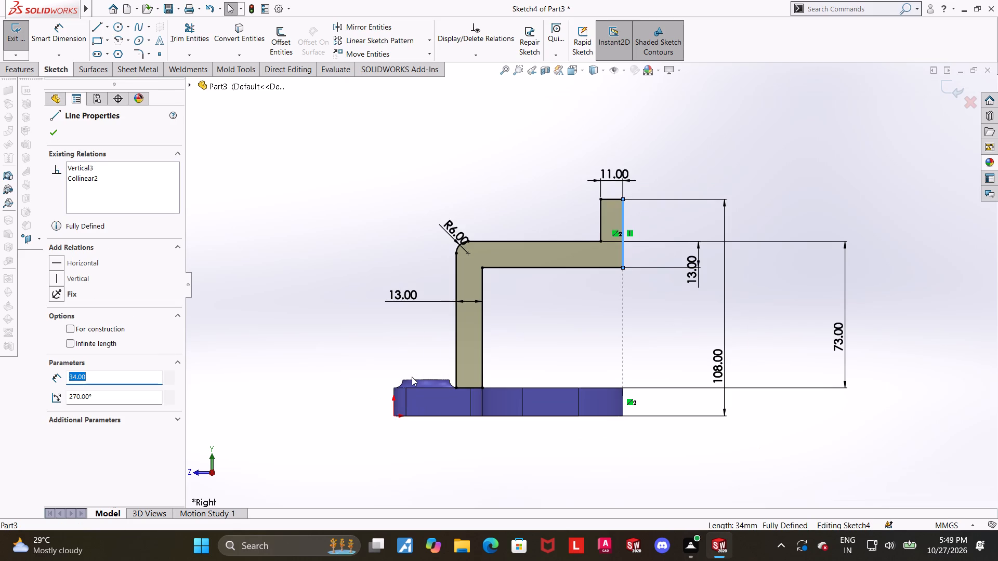
key("Escape")
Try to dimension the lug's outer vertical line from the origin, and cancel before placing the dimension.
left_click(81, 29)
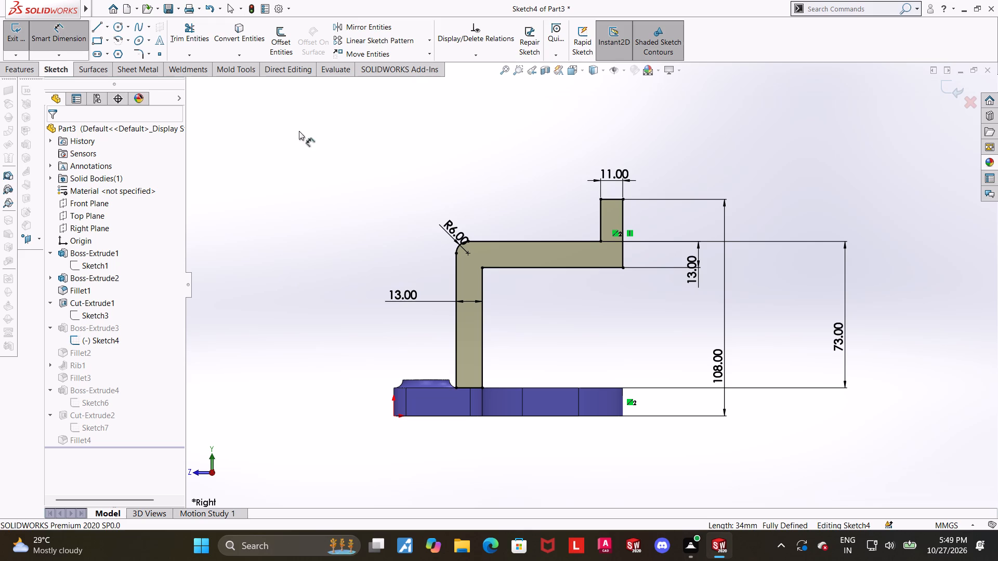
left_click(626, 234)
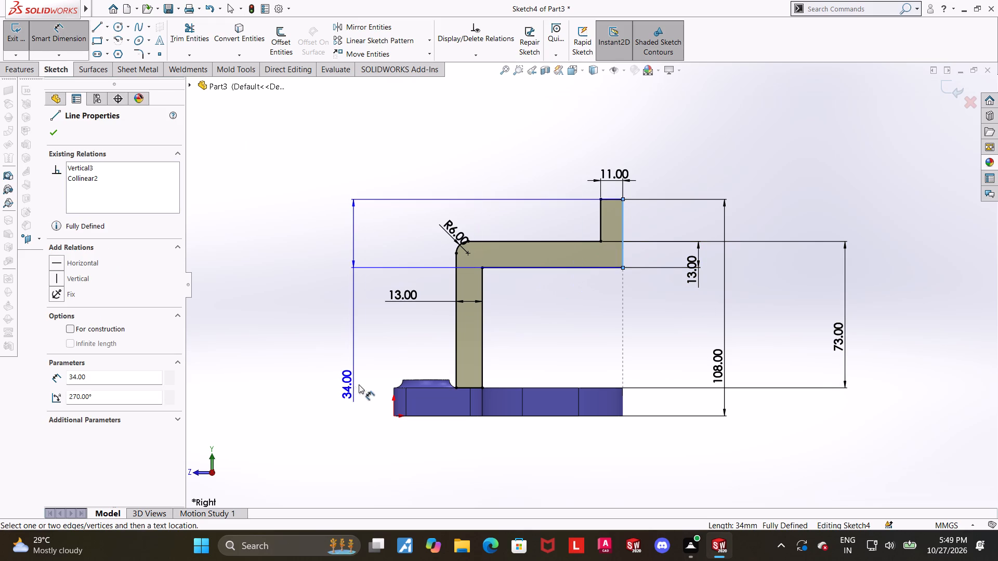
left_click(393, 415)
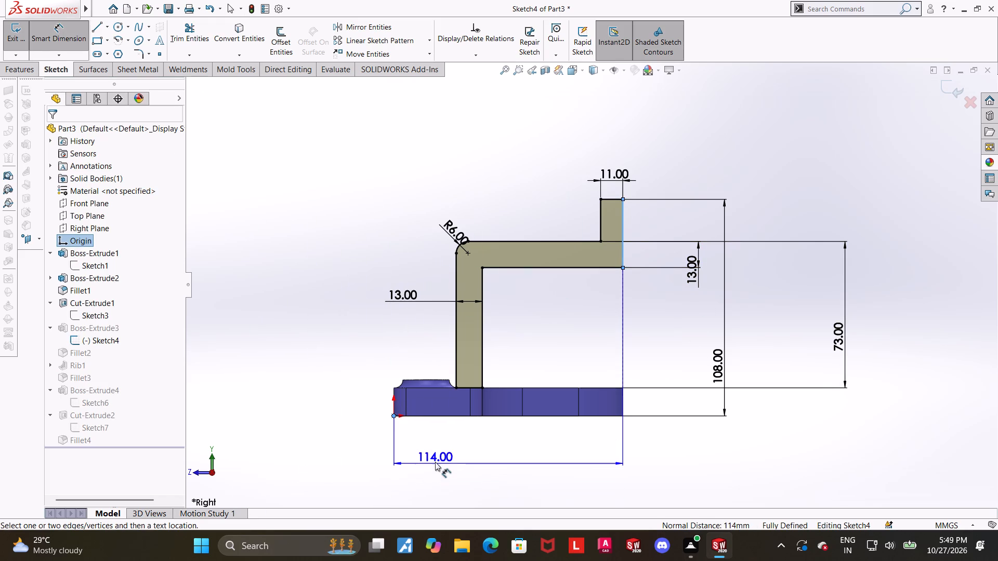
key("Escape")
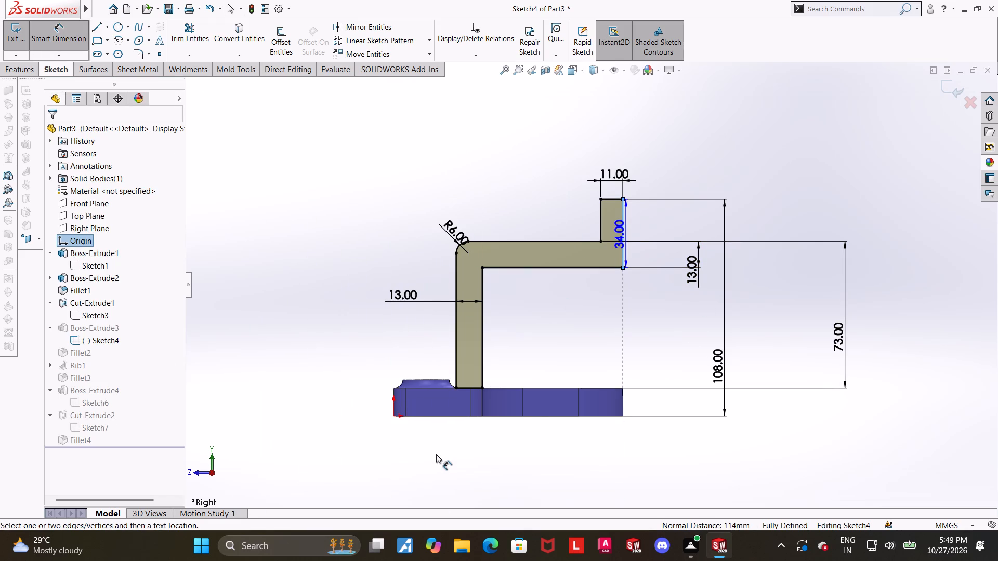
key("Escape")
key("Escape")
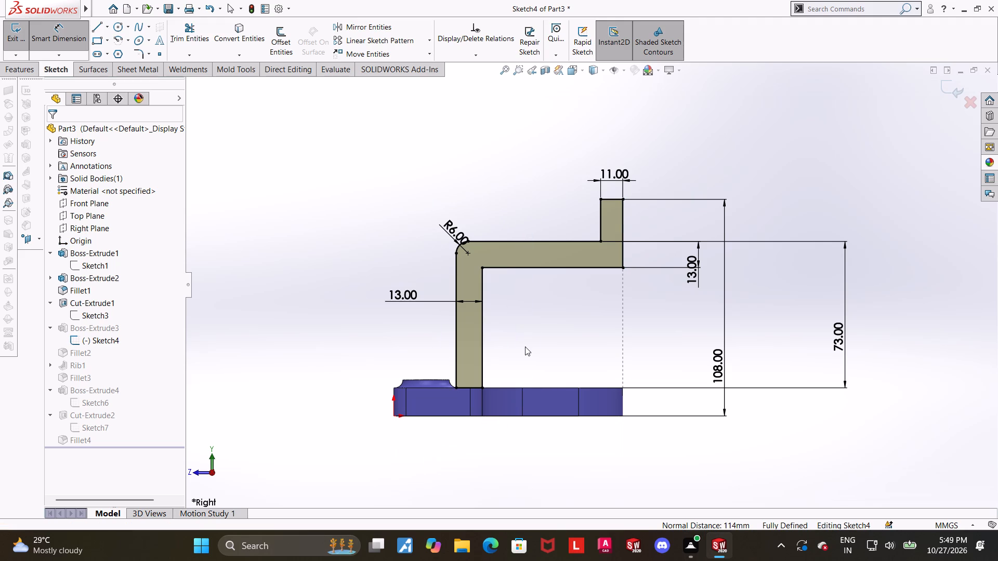
Examine how the bracket upright's base sits on the plate beside the filleted boss.
middle_click(525, 346)
scroll(489, 379, "down", 2)
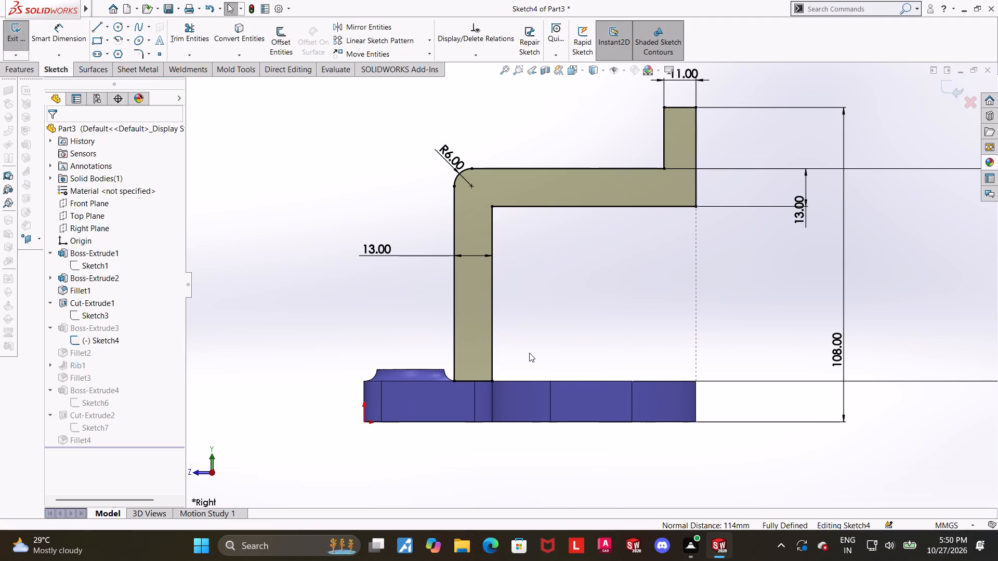
scroll(529, 349, "down", 1)
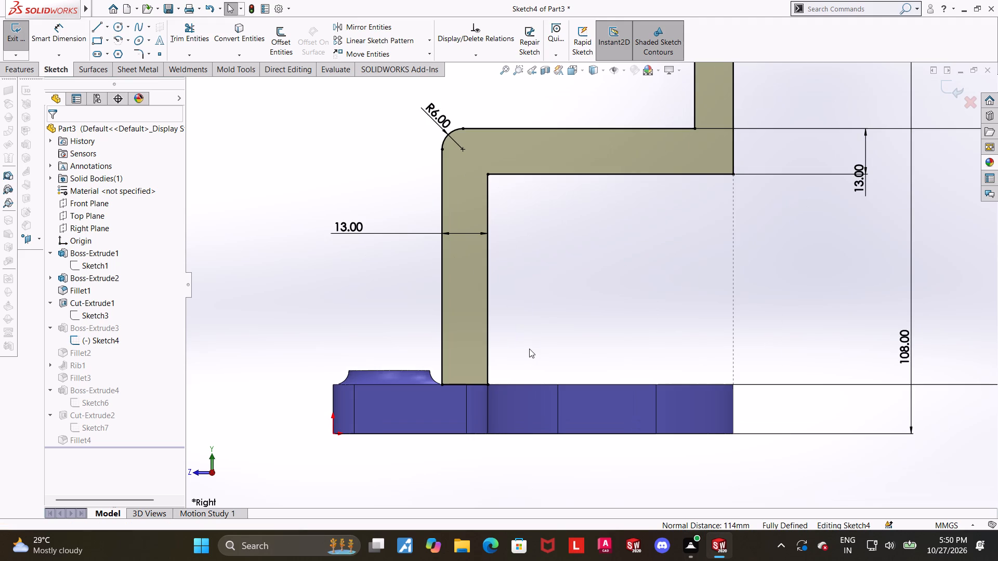
scroll(529, 349, "up", 1)
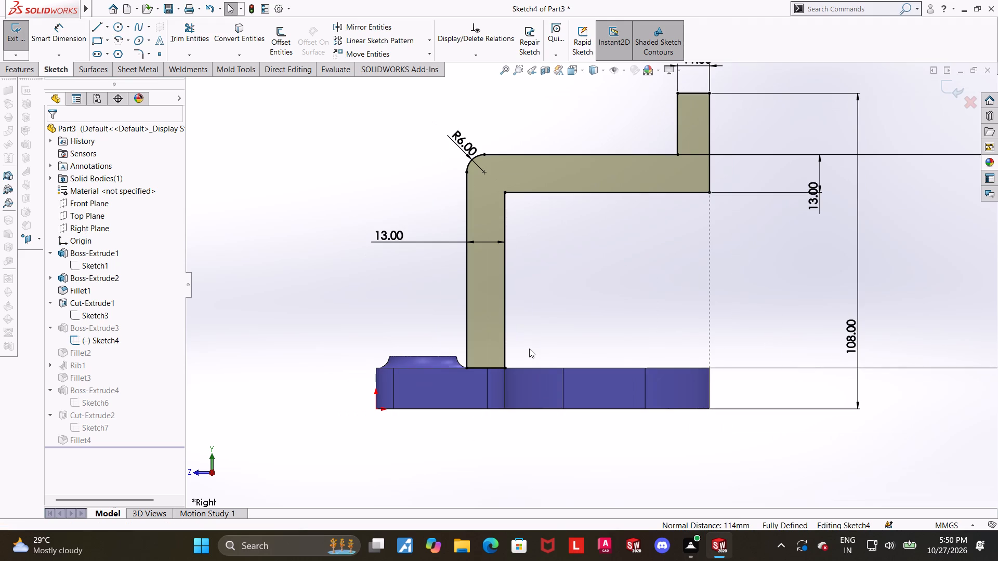
scroll(532, 381, "down", 1)
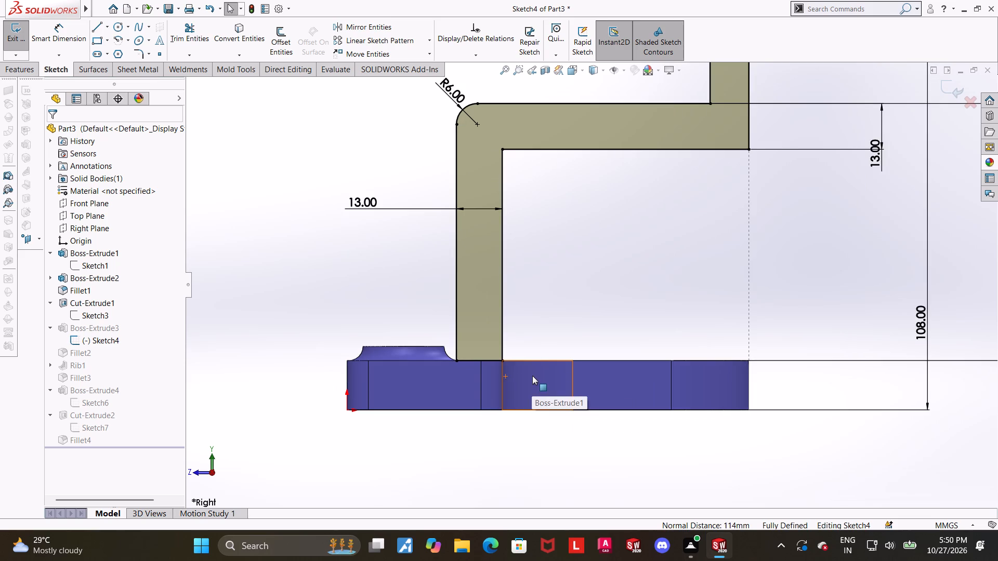
scroll(566, 366, "down", 1)
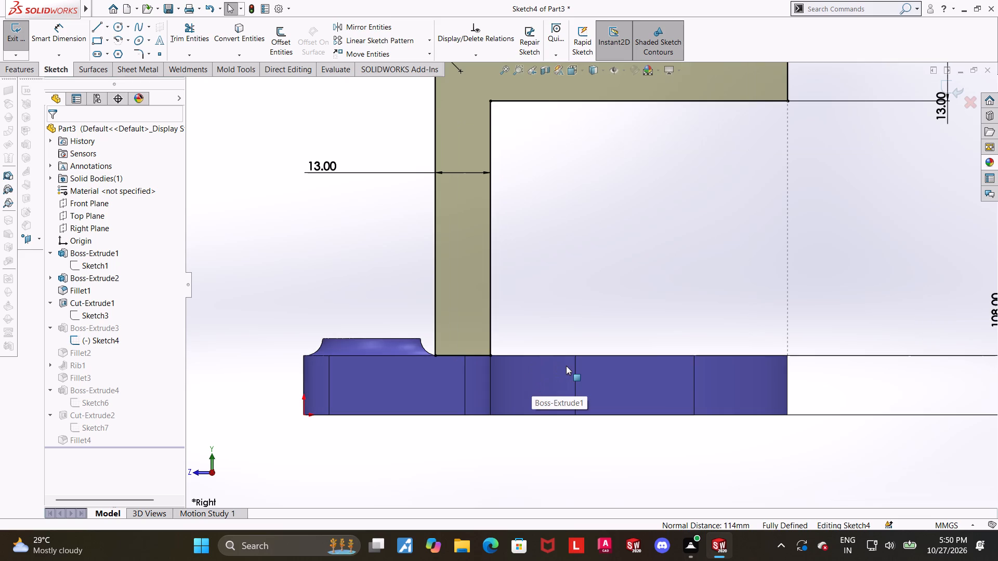
scroll(566, 366, "up", 1)
scroll(566, 366, "down", 1)
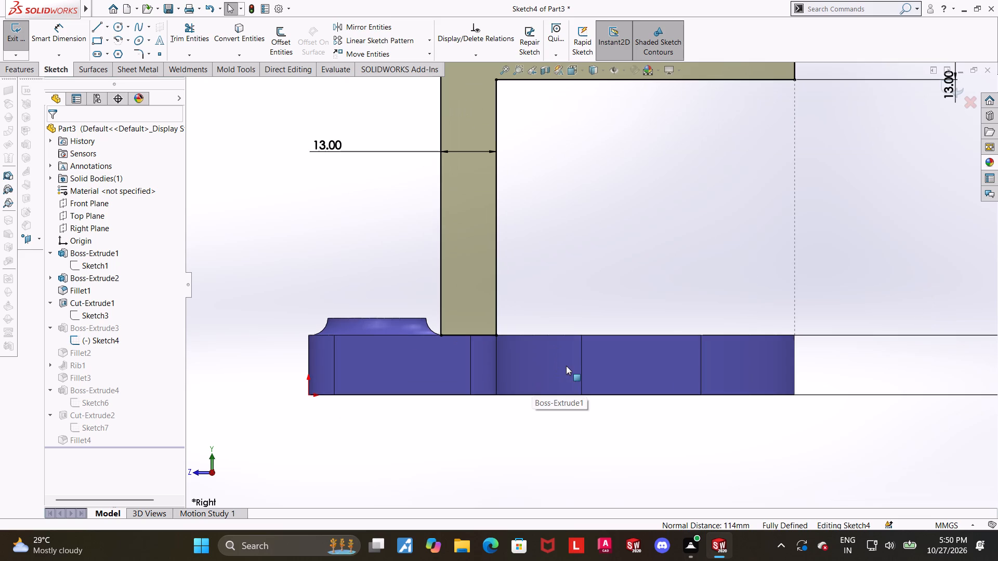
scroll(487, 354, "down", 2)
scroll(447, 323, "down", 2)
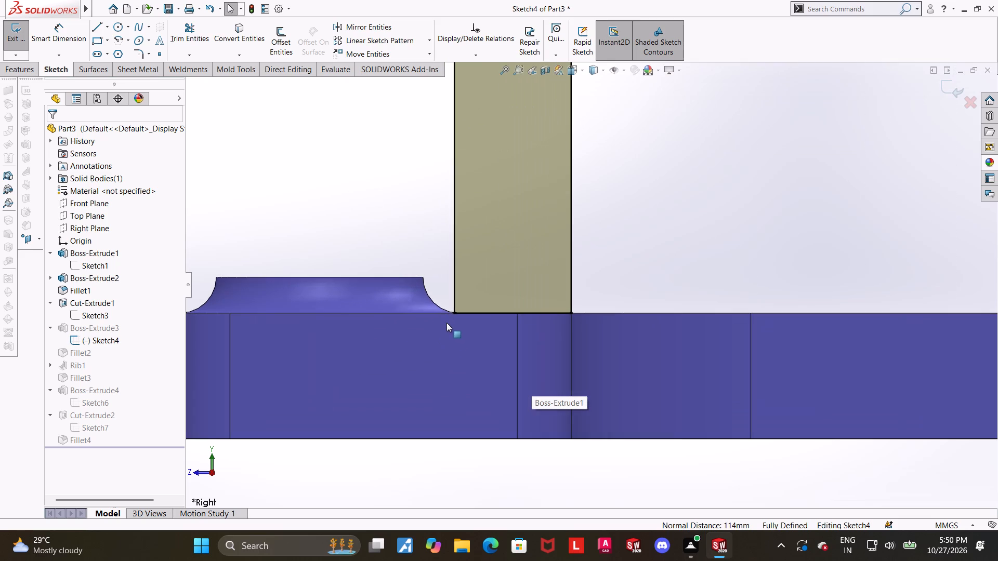
scroll(465, 316, "down", 1)
scroll(595, 311, "up", 2)
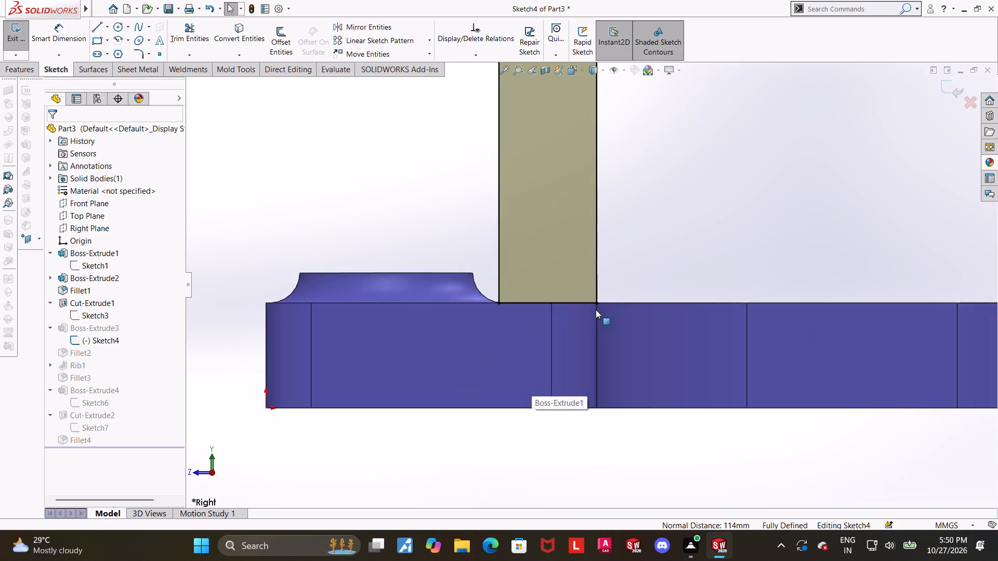
scroll(596, 310, "up", 7)
scroll(614, 278, "down", 5)
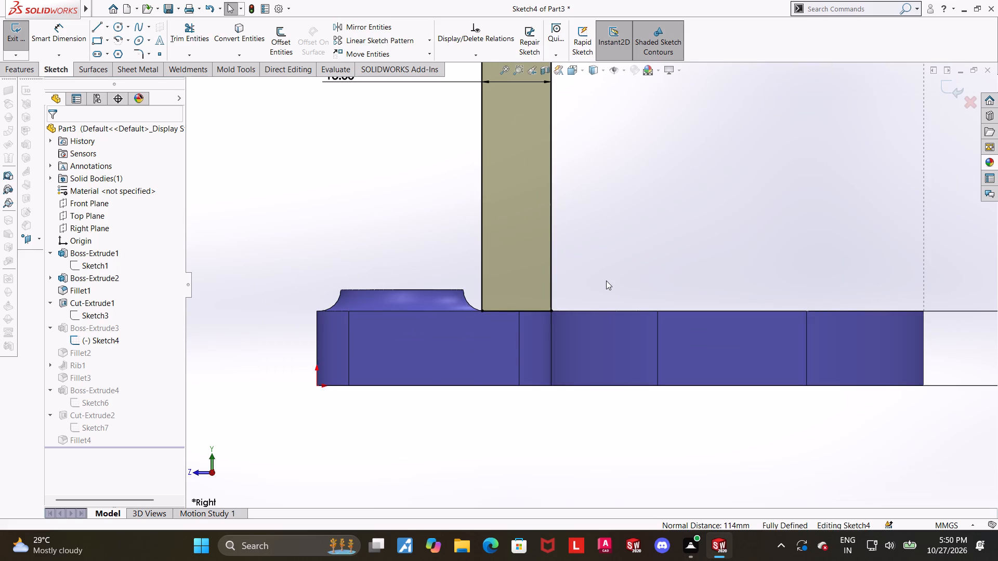
Delete the collinear relation tying the bracket upright's inner vertical line to the plate edge.
scroll(606, 280, "down", 1)
scroll(536, 297, "up", 10)
scroll(660, 261, "down", 2)
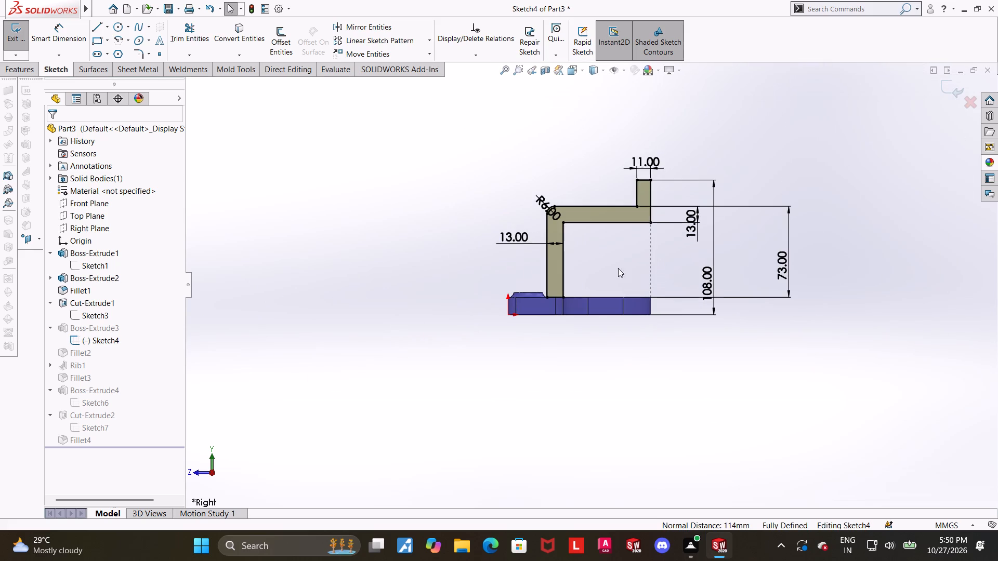
scroll(610, 269, "down", 3)
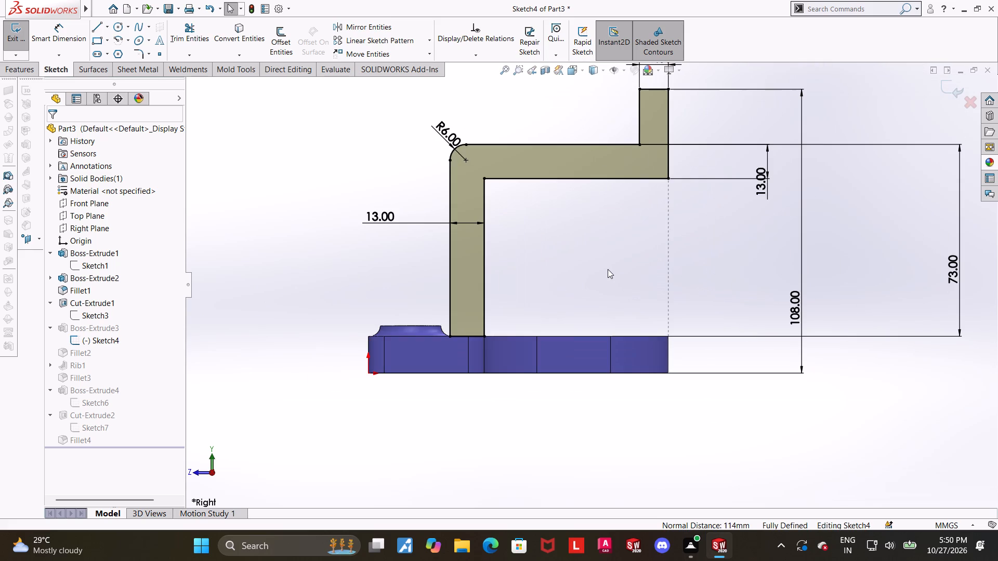
scroll(608, 269, "up", 1)
scroll(608, 269, "down", 1)
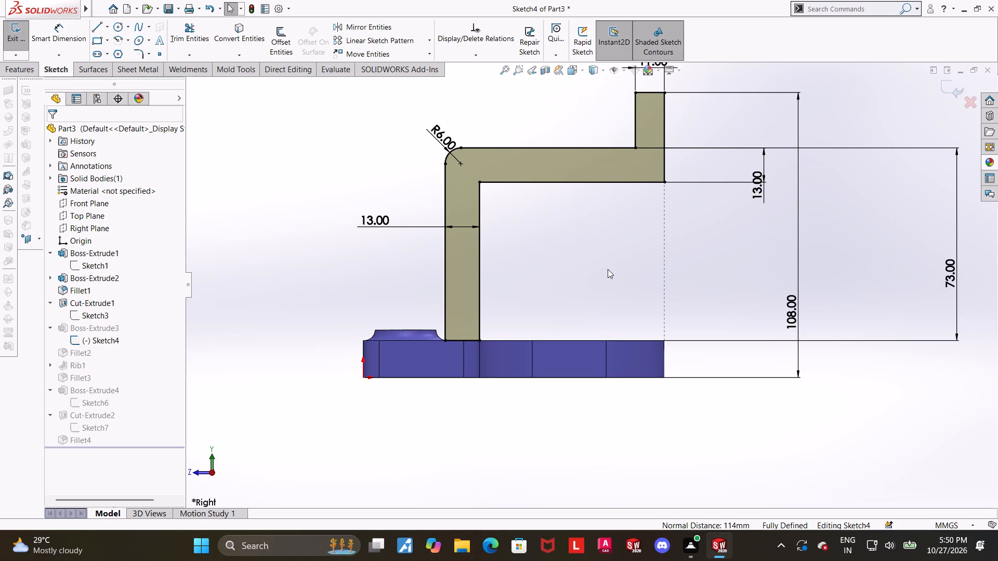
scroll(608, 269, "up", 1)
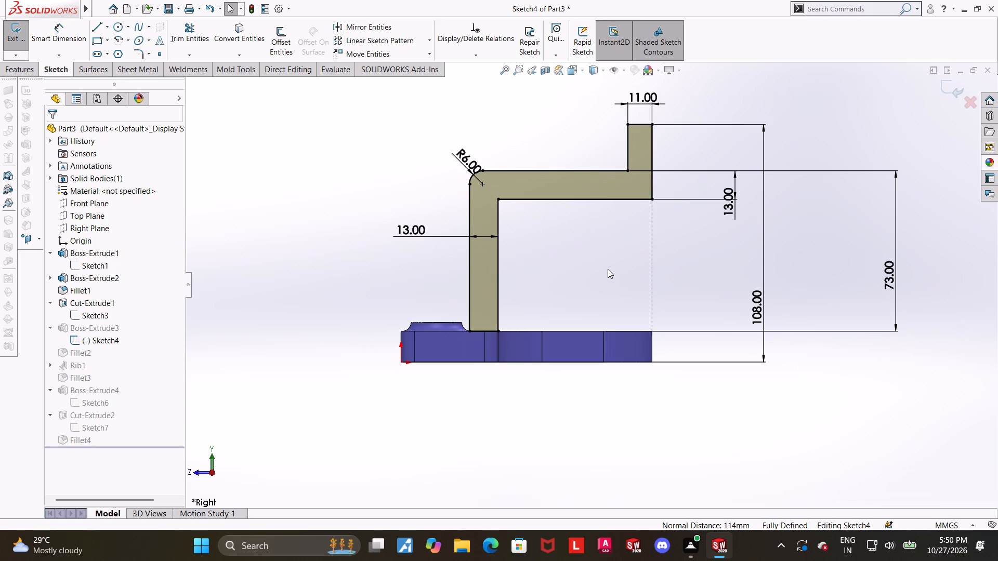
scroll(600, 288, "down", 1)
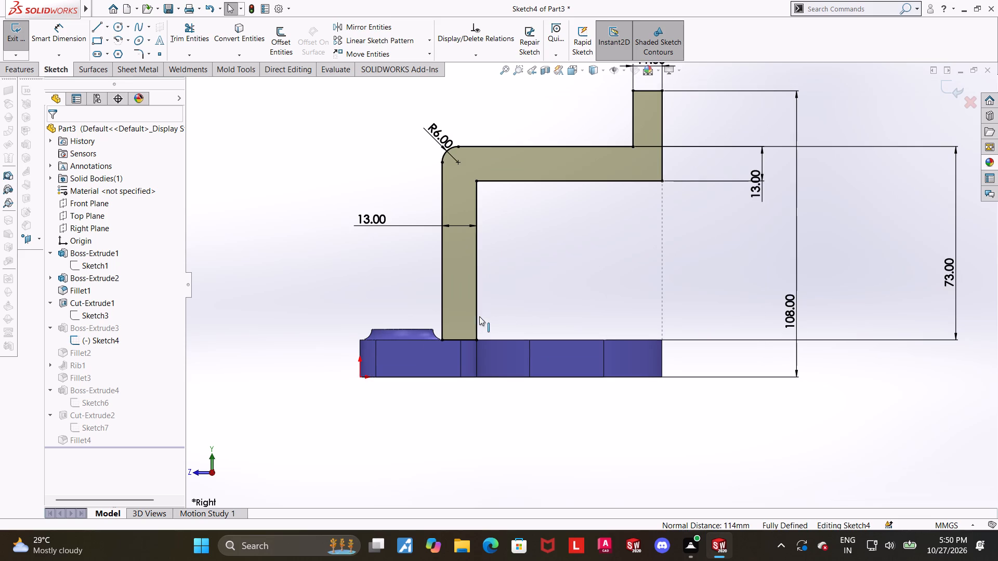
left_click(477, 318)
right_click(484, 341)
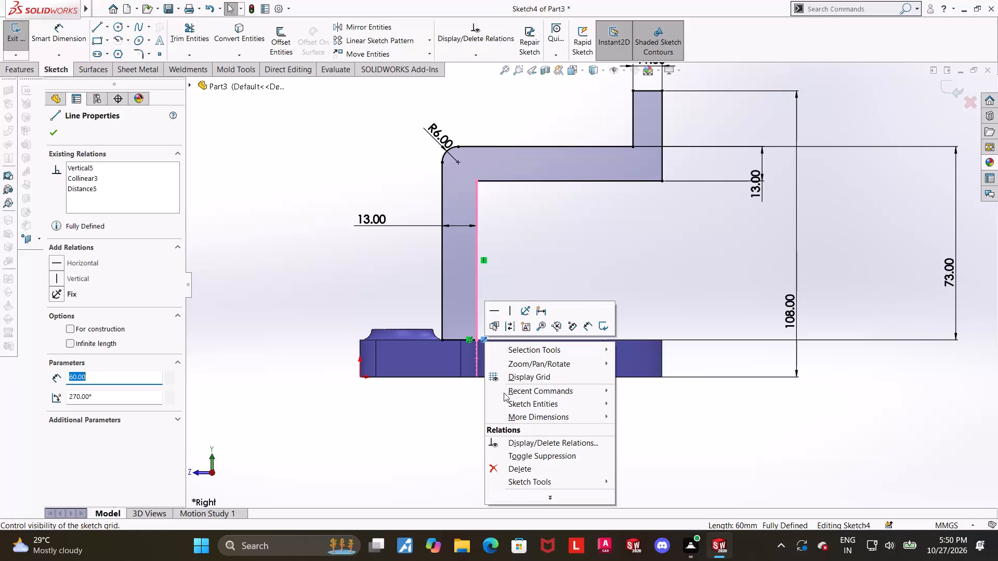
left_click(503, 465)
left_click(608, 287)
Dimension the horizontal distance between the upright's outer vertical line and the lug's inner line as 73 mm, and exit the sketch.
scroll(607, 275, "up", 1)
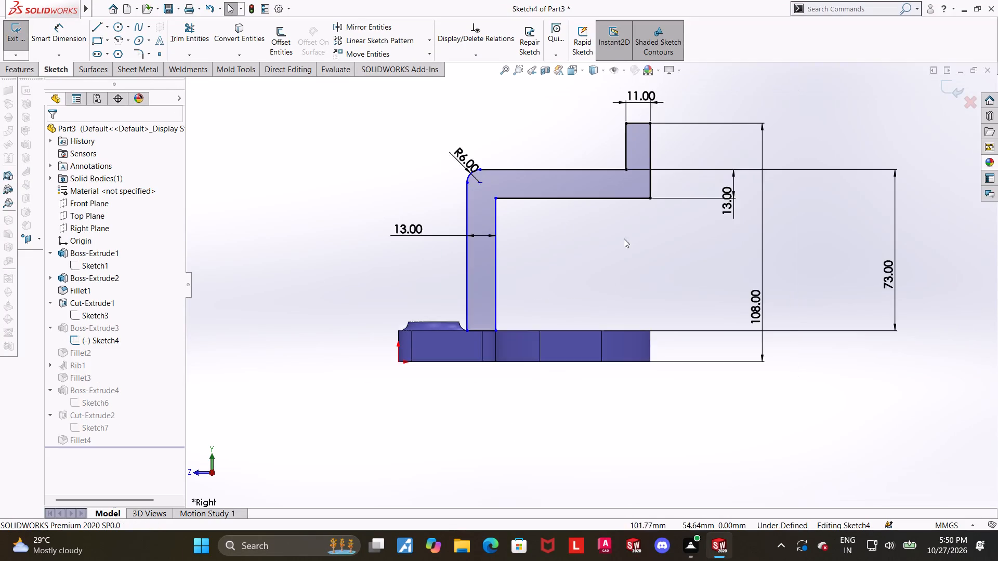
scroll(624, 238, "down", 2)
scroll(631, 293, "up", 3)
scroll(697, 210, "down", 1)
left_click(60, 31)
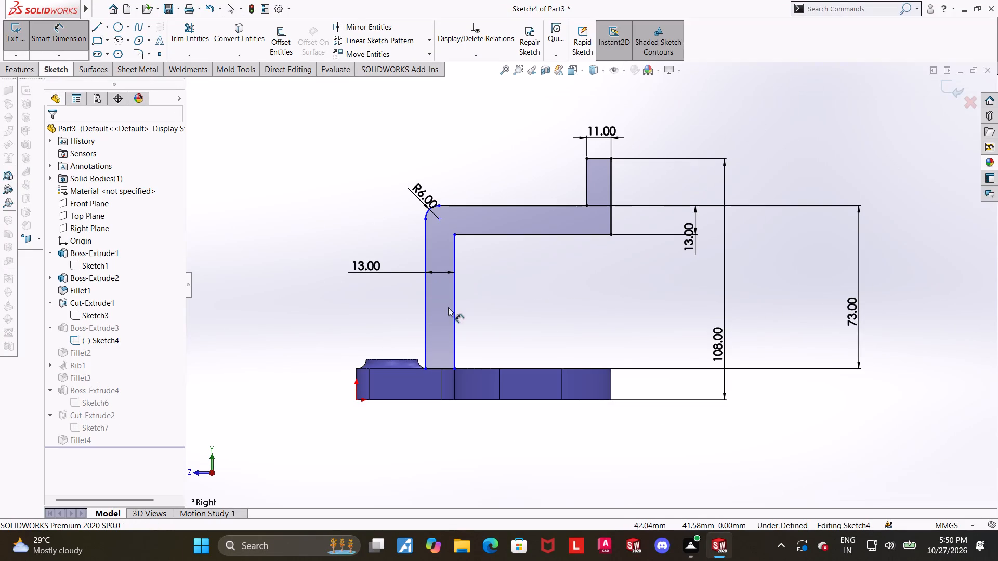
left_click(425, 309)
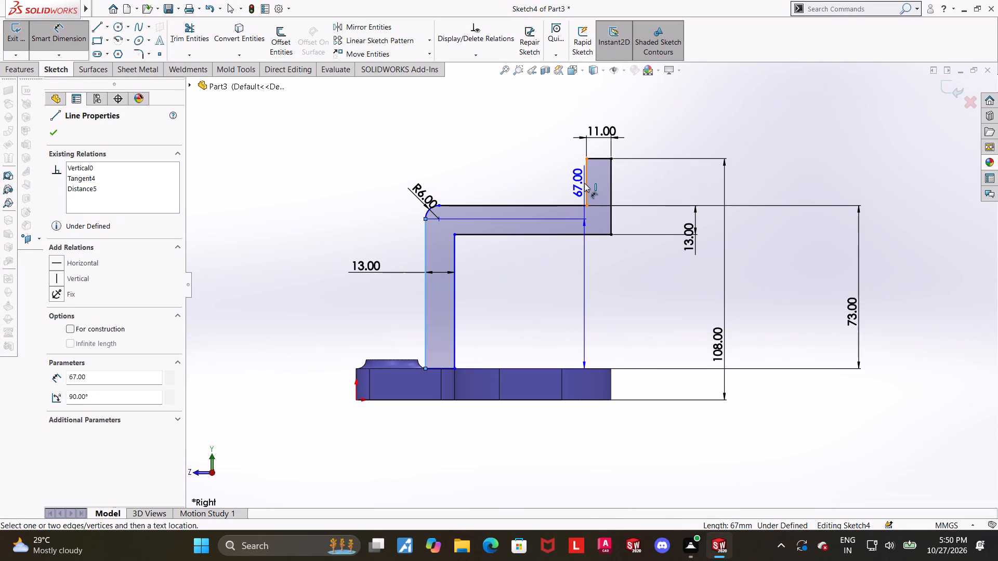
left_click(584, 183)
left_click(500, 150)
type("73")
key("Return")
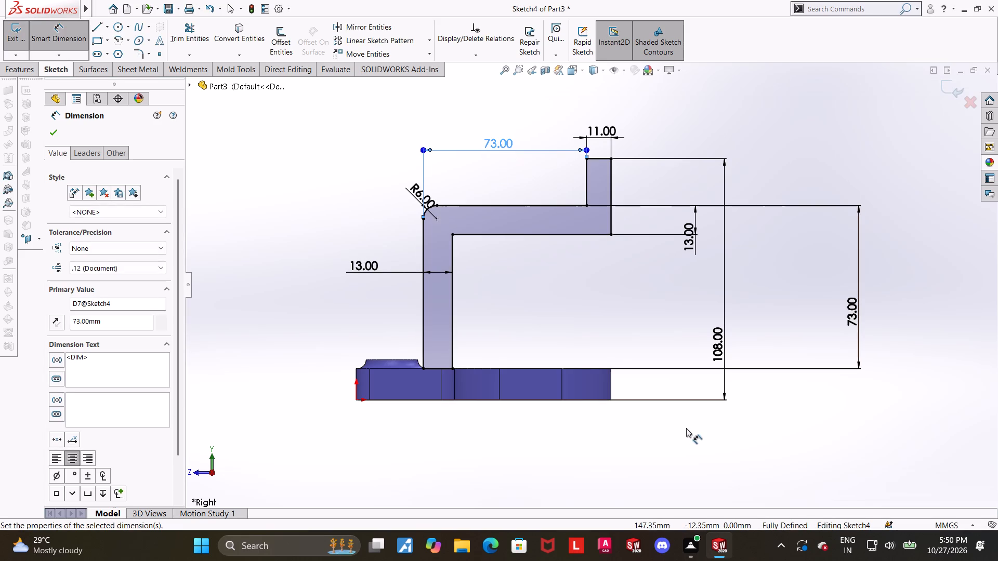
left_click(842, 157)
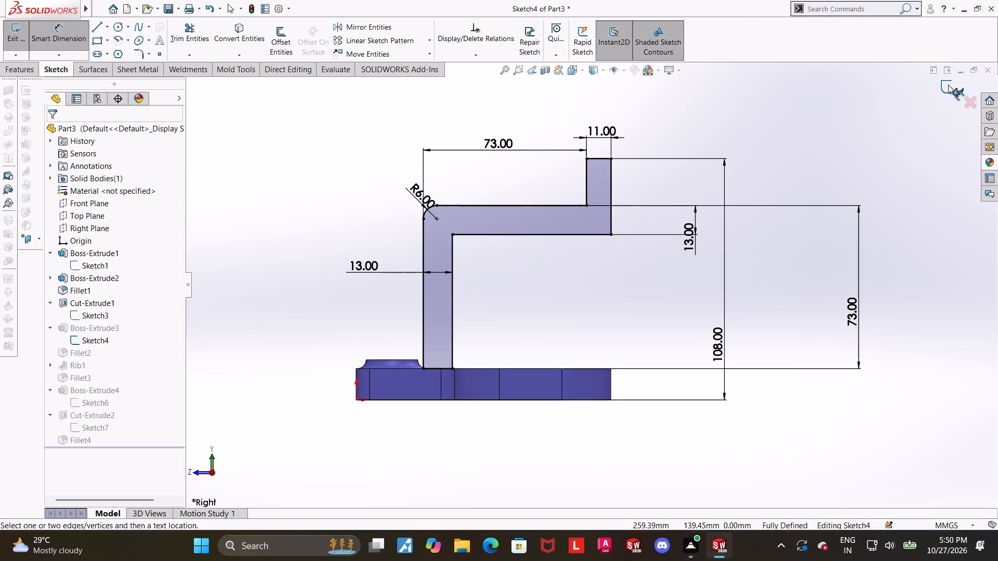
left_click(949, 85)
Examine the bracket profile sketch and its dimensions face-on against the rebuilt part.
scroll(784, 191, "up", 2)
scroll(635, 223, "down", 2)
middle_click_drag(623, 264, 656, 311)
scroll(599, 329, "up", 2)
left_click(93, 337)
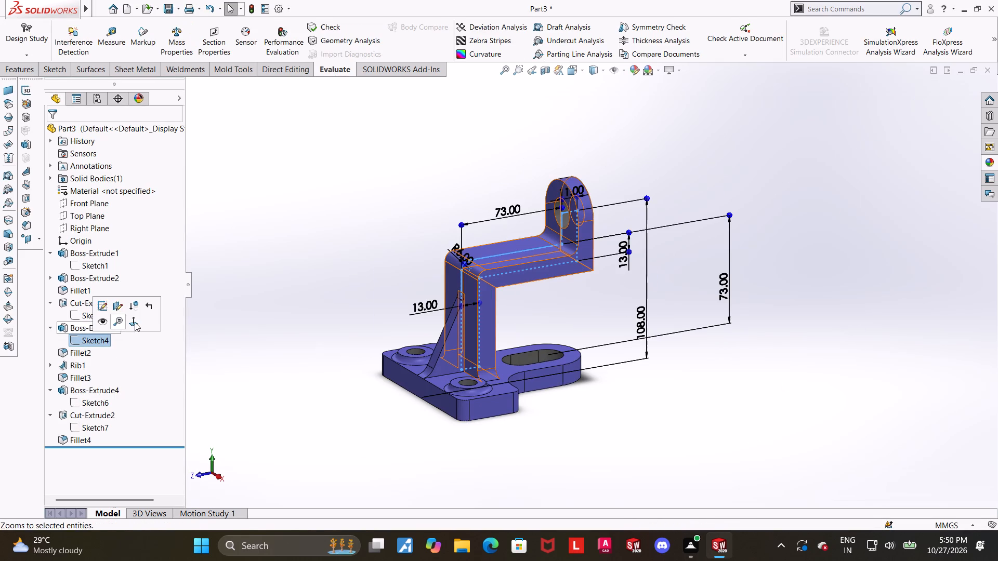
left_click(135, 322)
scroll(665, 217, "up", 1)
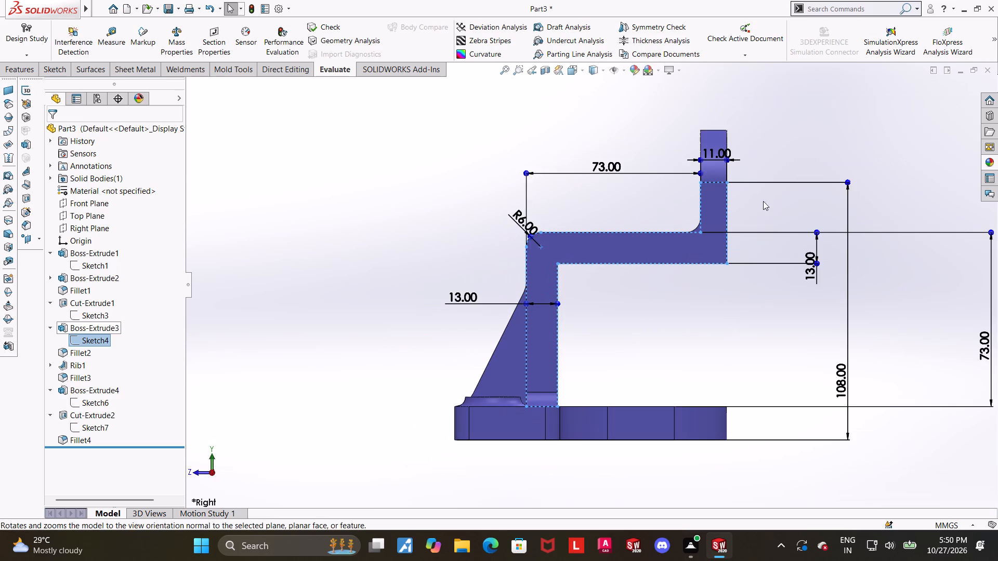
scroll(774, 195, "down", 1)
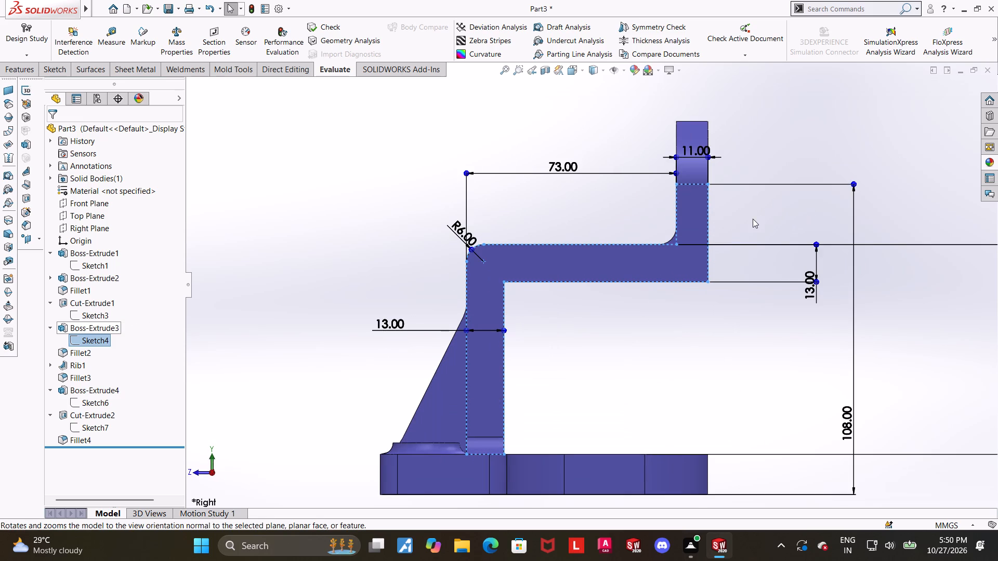
scroll(722, 219, "down", 1)
scroll(677, 216, "up", 2)
scroll(662, 278, "down", 1)
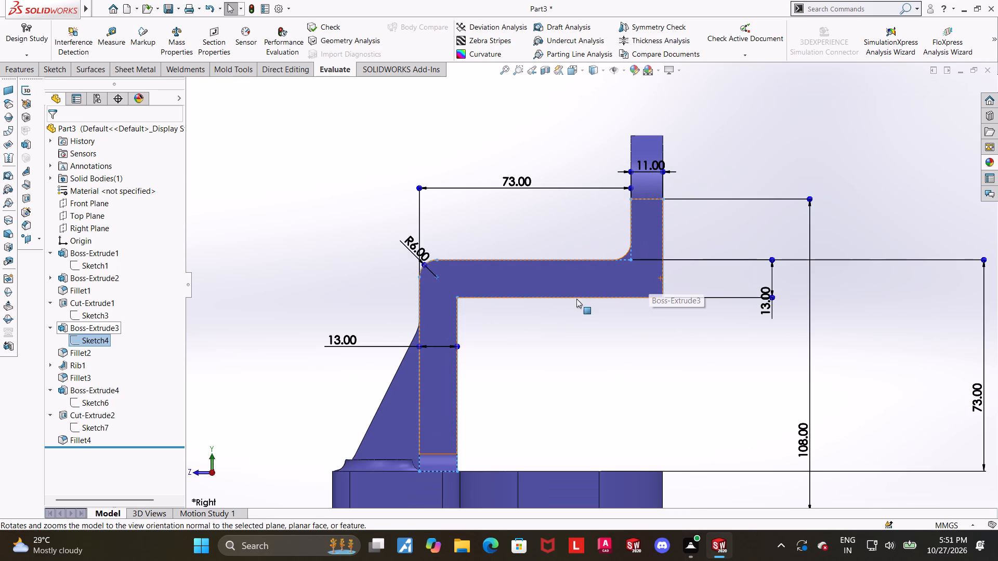
scroll(549, 218, "down", 1)
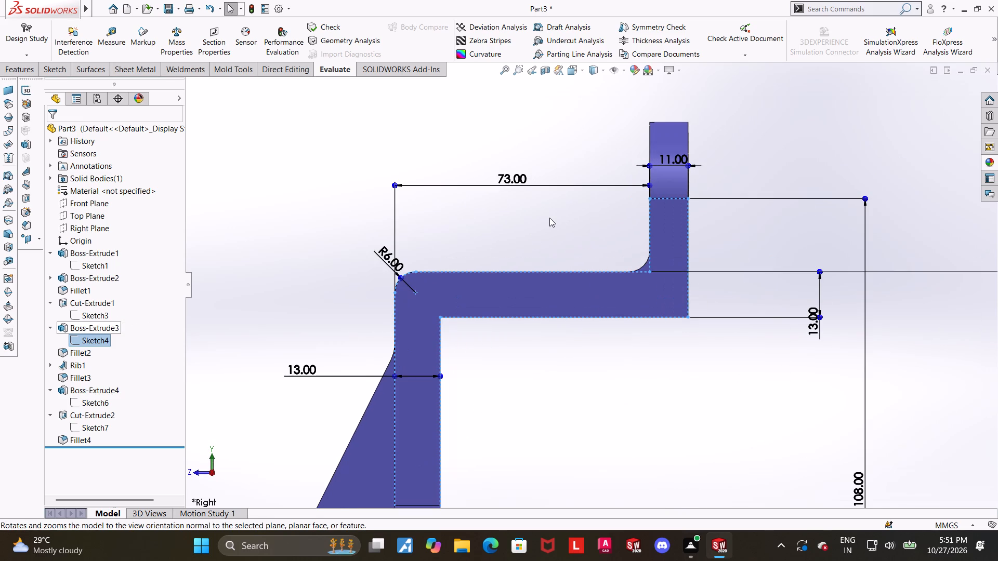
scroll(545, 218, "up", 1)
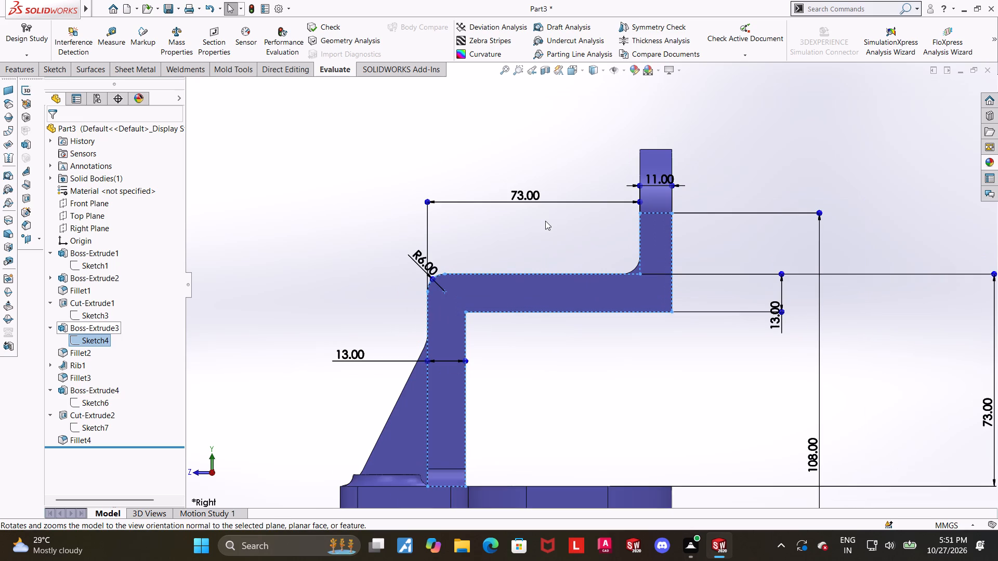
scroll(545, 239, "up", 1)
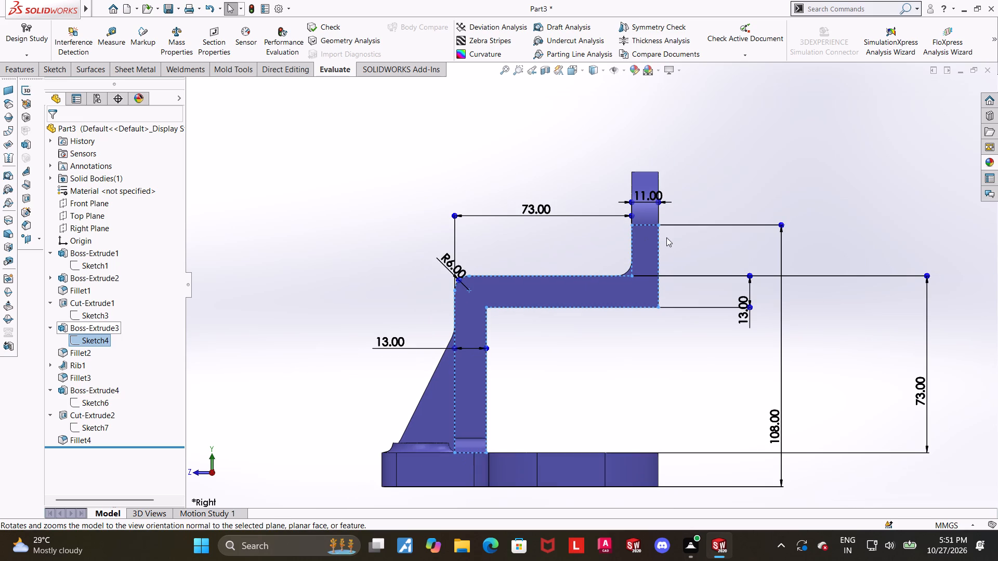
scroll(657, 272, "up", 1)
scroll(610, 343, "down", 1)
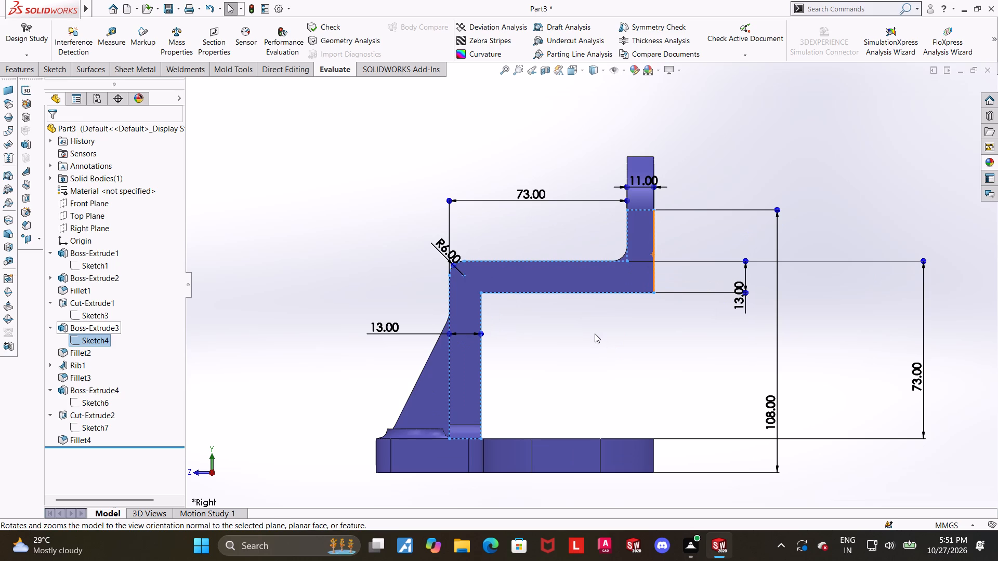
scroll(587, 342, "up", 1)
scroll(630, 325, "down", 1)
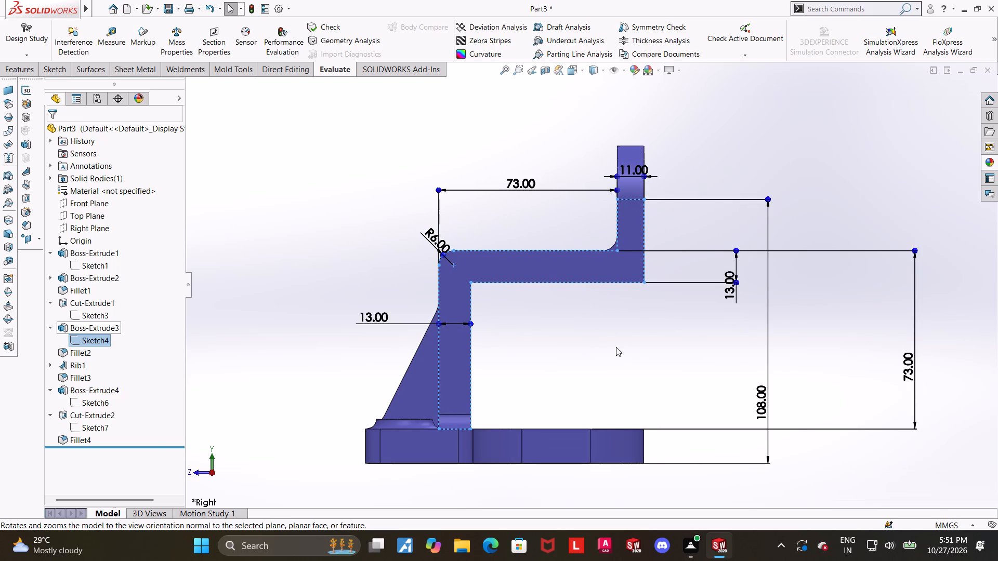
scroll(616, 347, "up", 1)
scroll(606, 353, "down", 1)
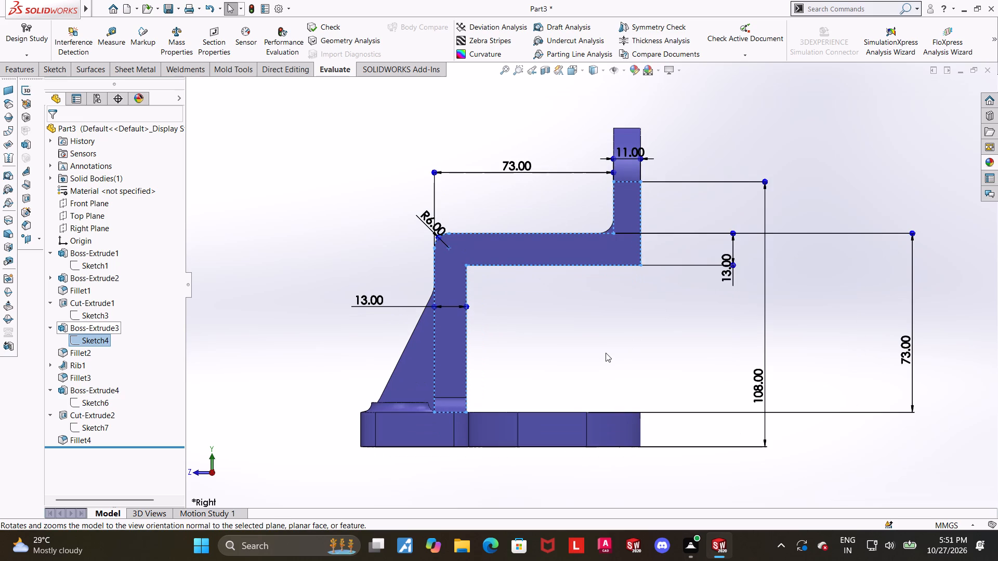
scroll(606, 353, "down", 1)
Inspect the whole rebuilt part in the isometric view.
middle_click_drag(603, 346, 646, 365)
scroll(760, 370, "up", 3)
left_click(782, 385)
left_click(571, 75)
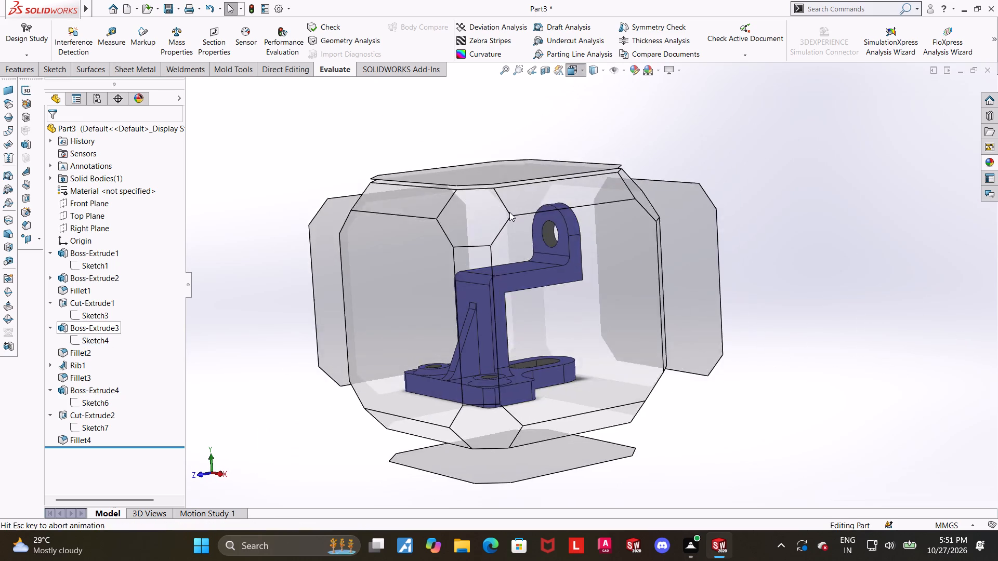
left_click(442, 271)
left_click(778, 404)
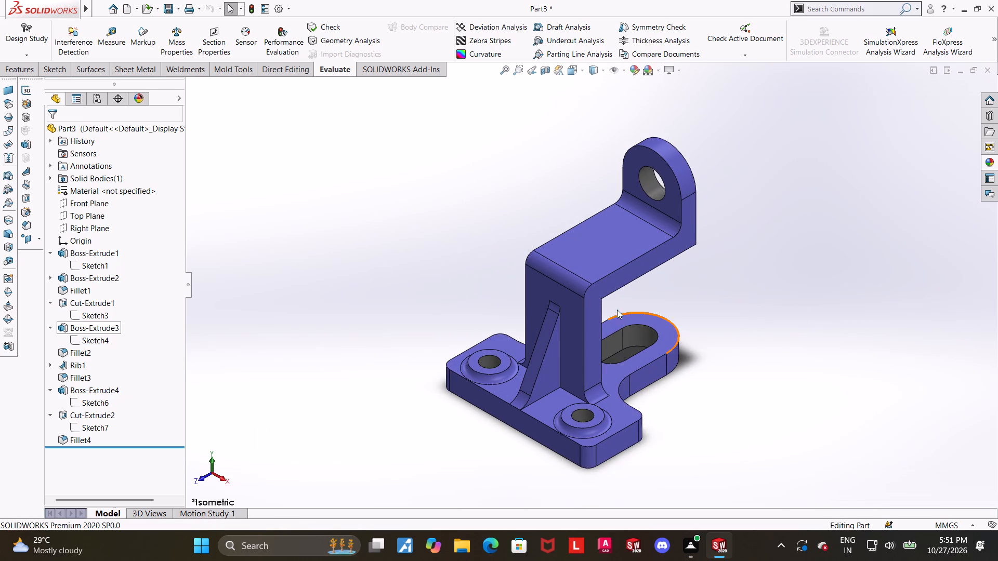
scroll(617, 310, "down", 1)
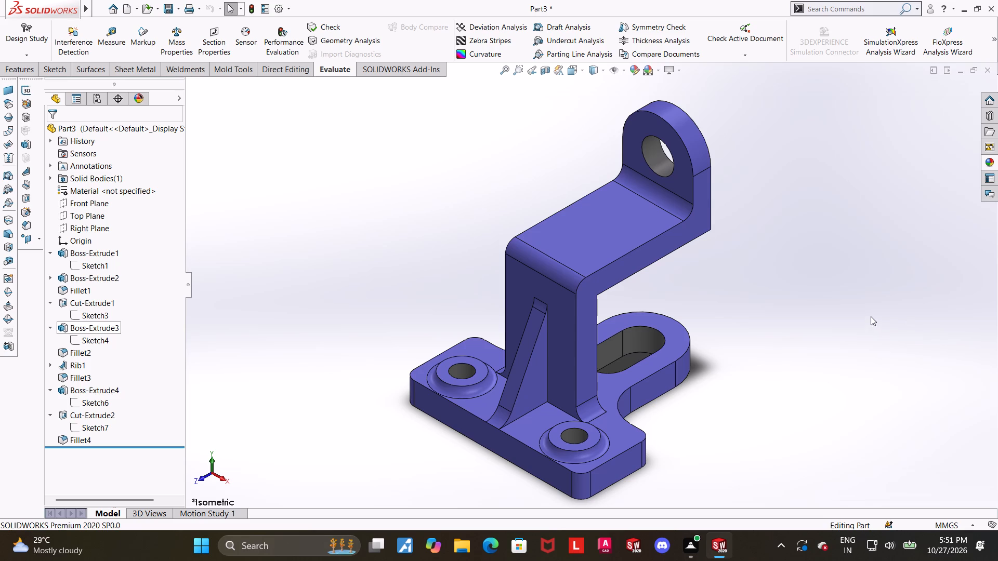
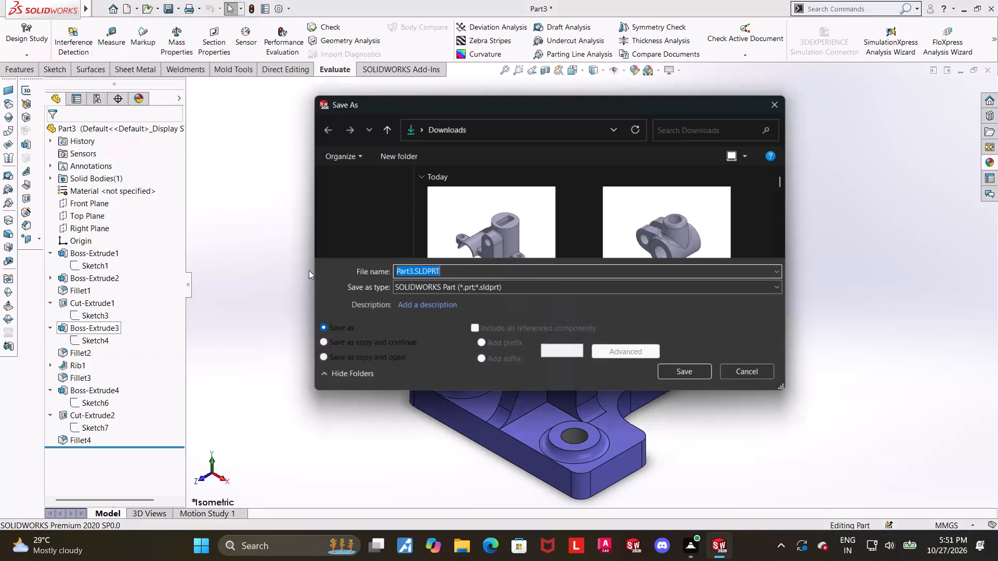
Save the part in the Downloads folder as a SOLIDWORKS part named "z shaped cantilever shackle".
type("z shaped cant")
type("ilever shackle")
key("space")
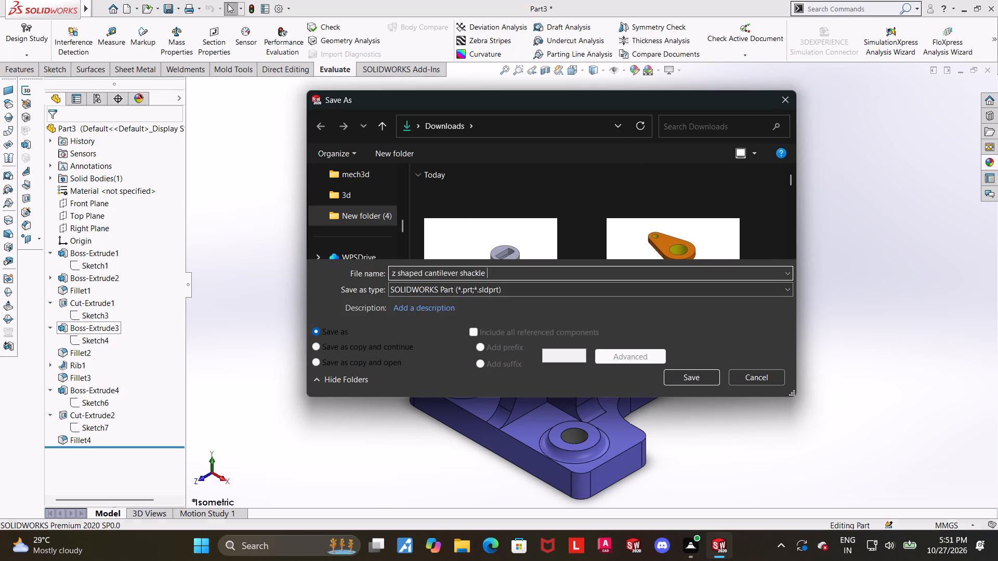
key("Return")
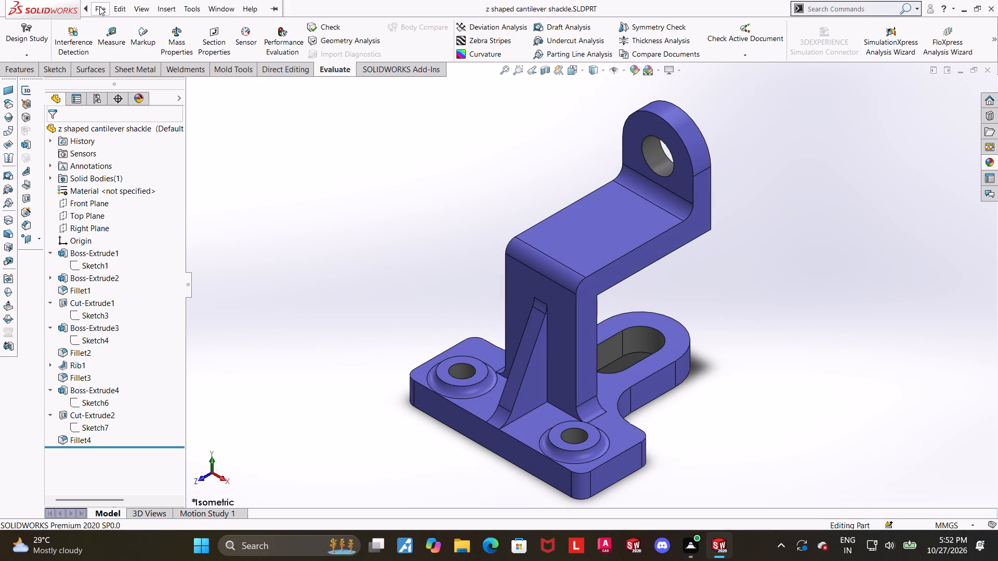
Save a copy of the shackle part in Adobe Portable Document Format (*.pdf) under the same file name.
left_click(133, 145)
left_click(429, 289)
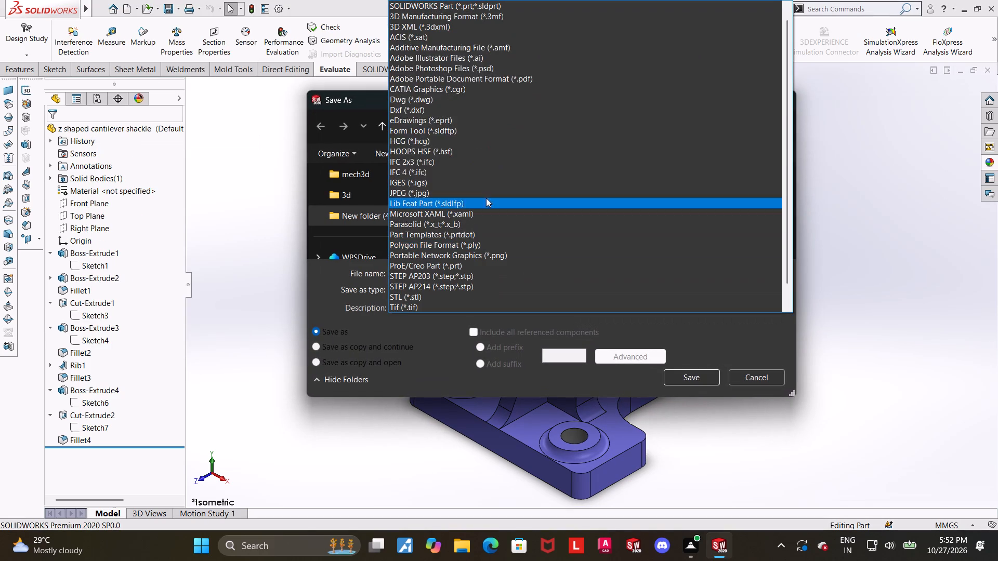
left_click(511, 76)
left_click(703, 394)
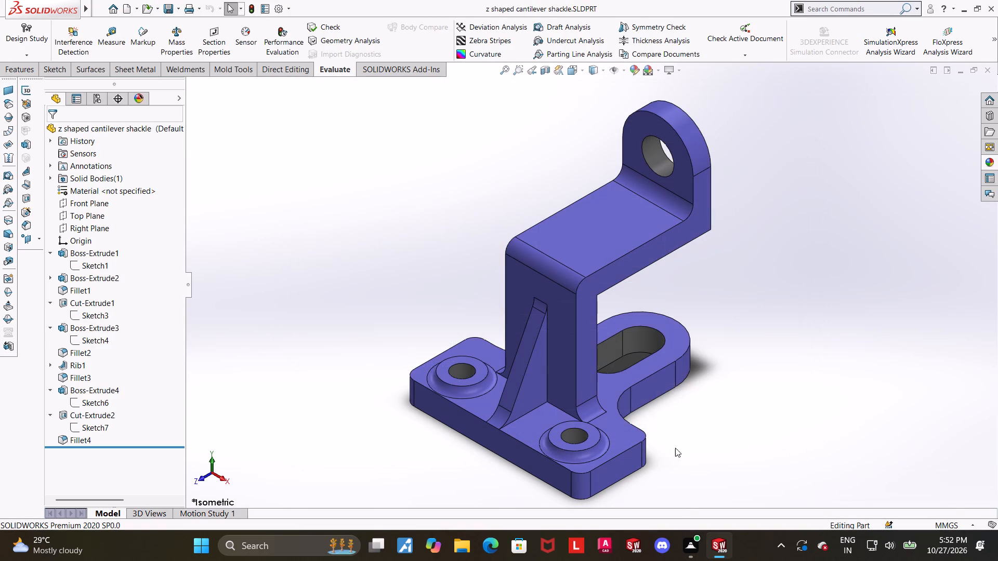